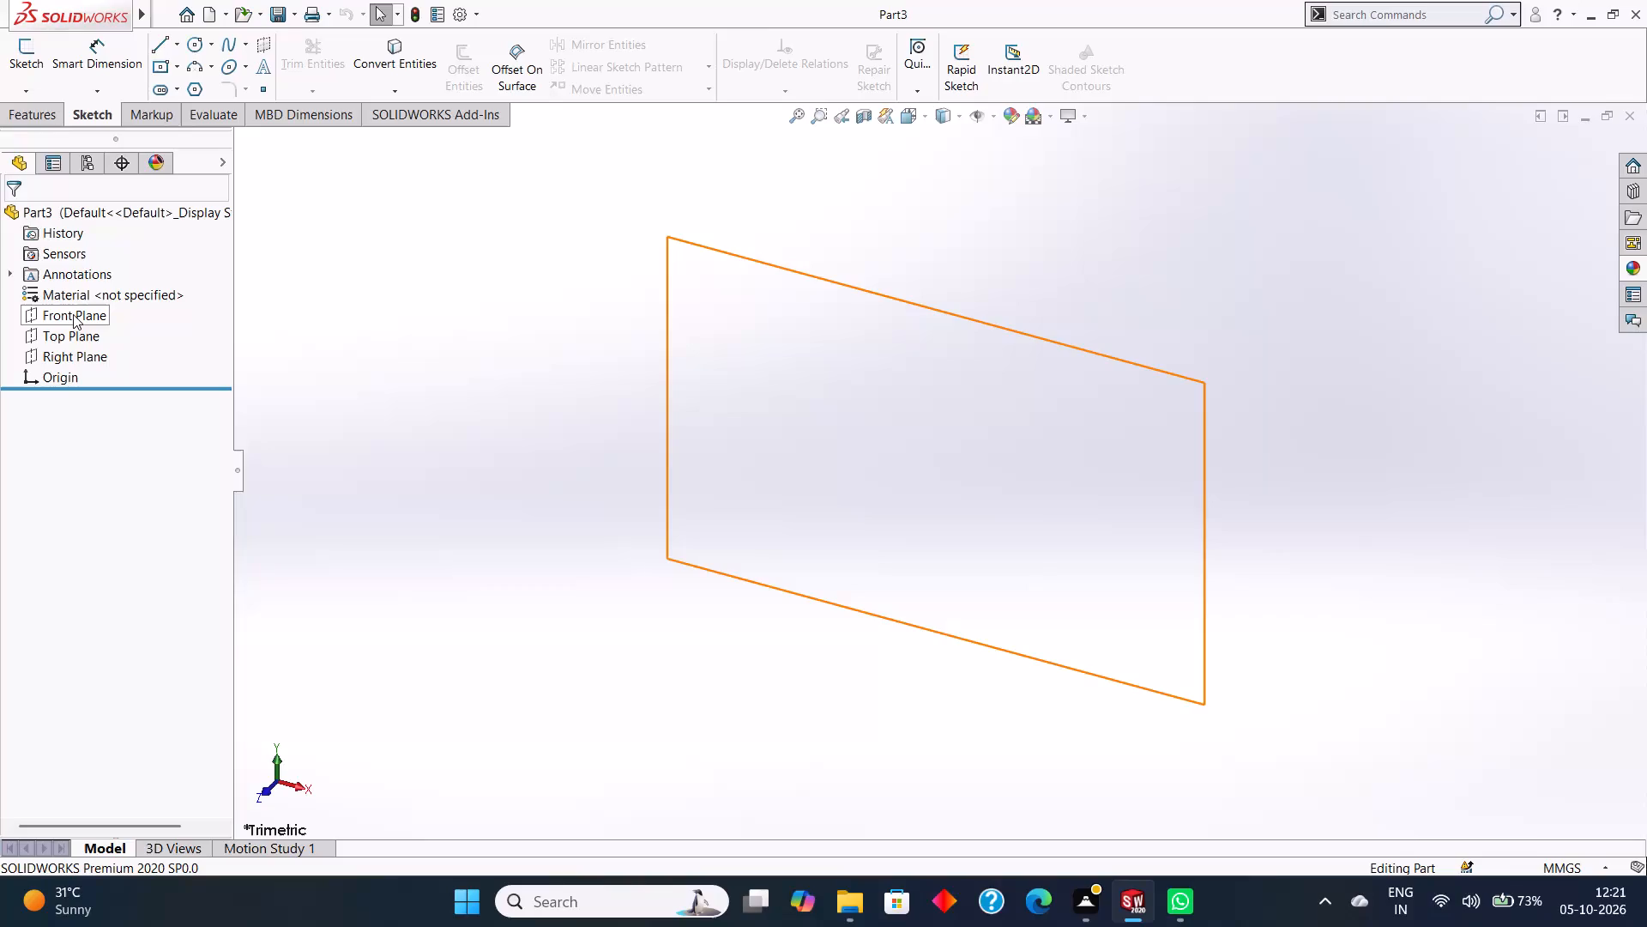
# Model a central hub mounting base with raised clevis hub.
# Sketch a closed 154 mm square with lines on the Front Plane, with its lower-left corner at the origin.
pyautogui.click(73, 314)
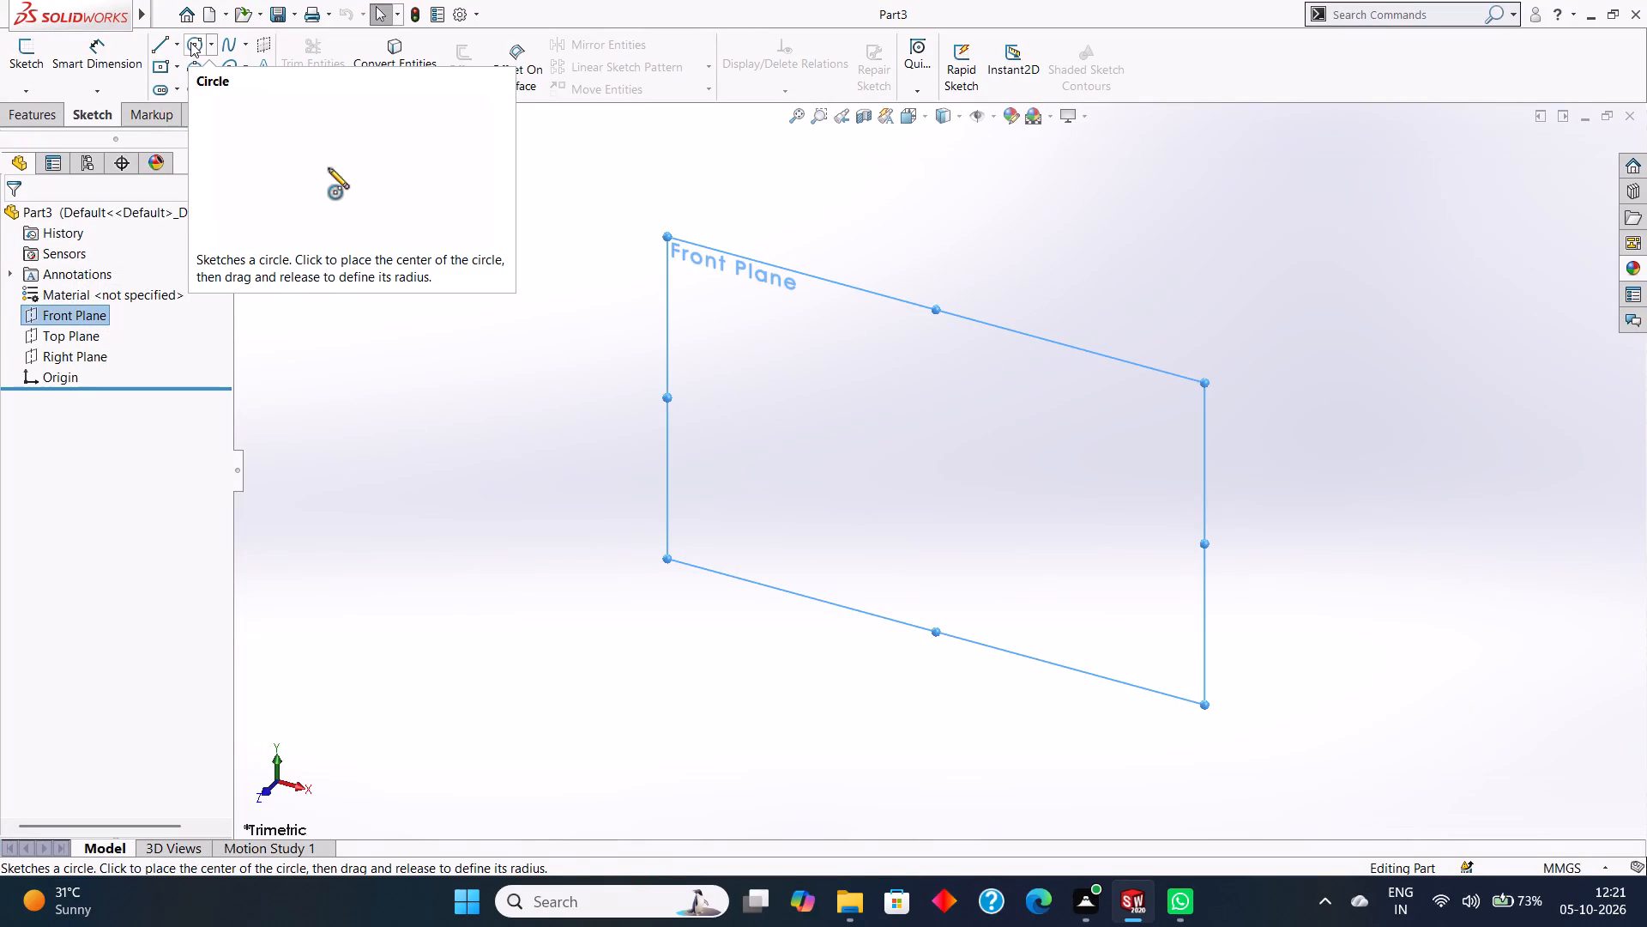
pyautogui.click(165, 45)
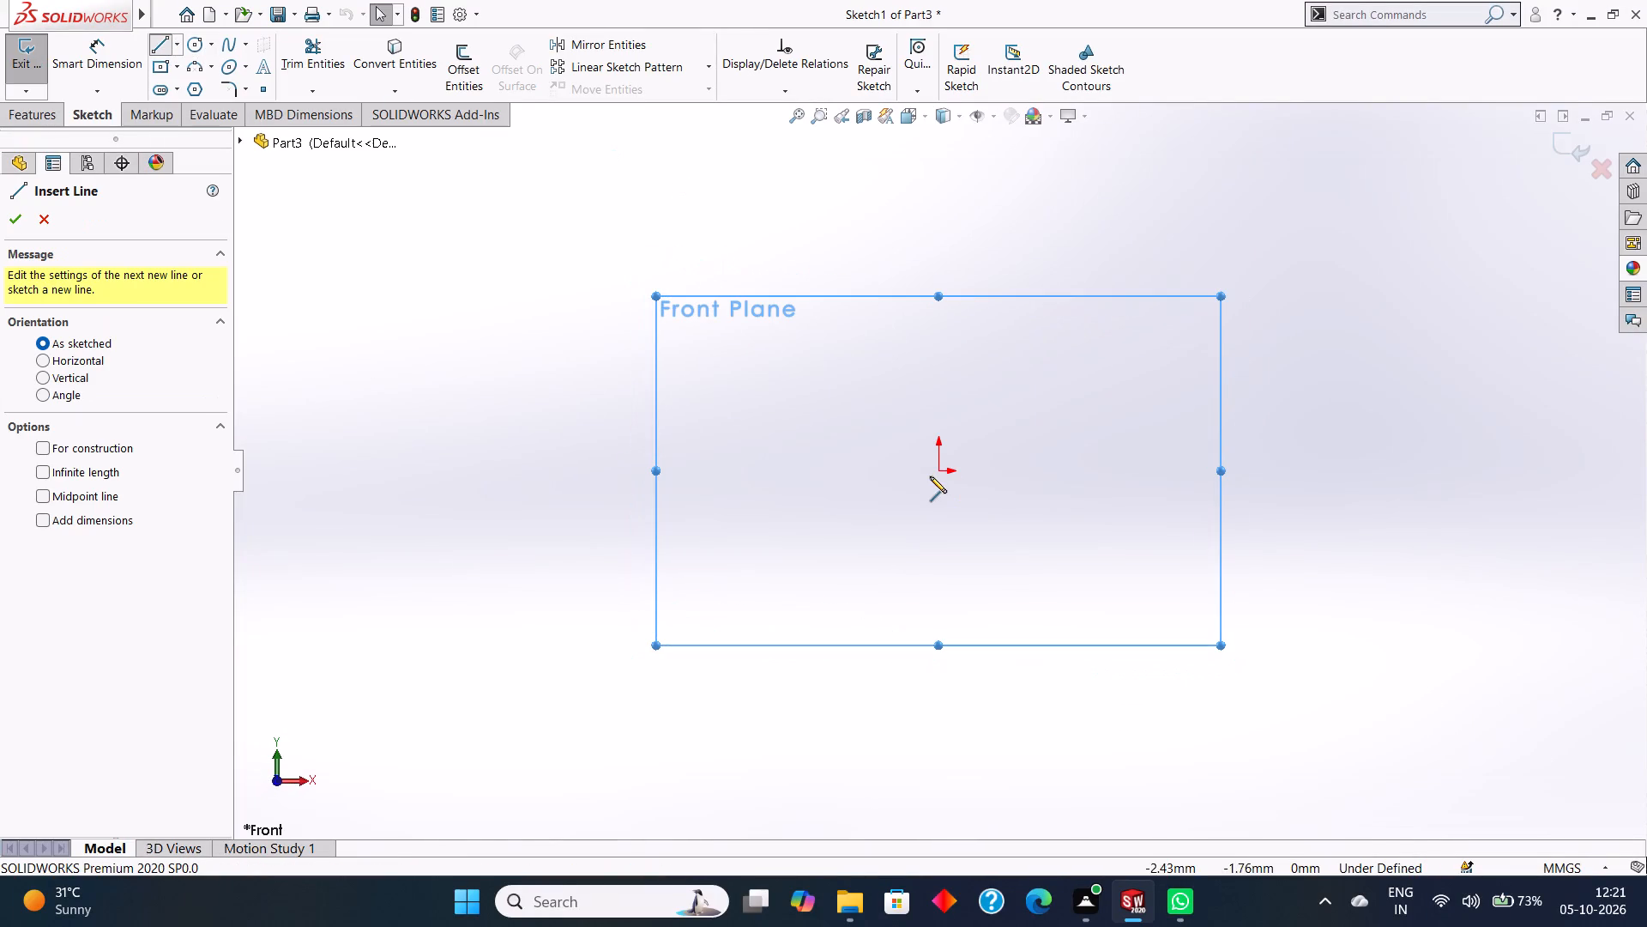
pyautogui.click(938, 471)
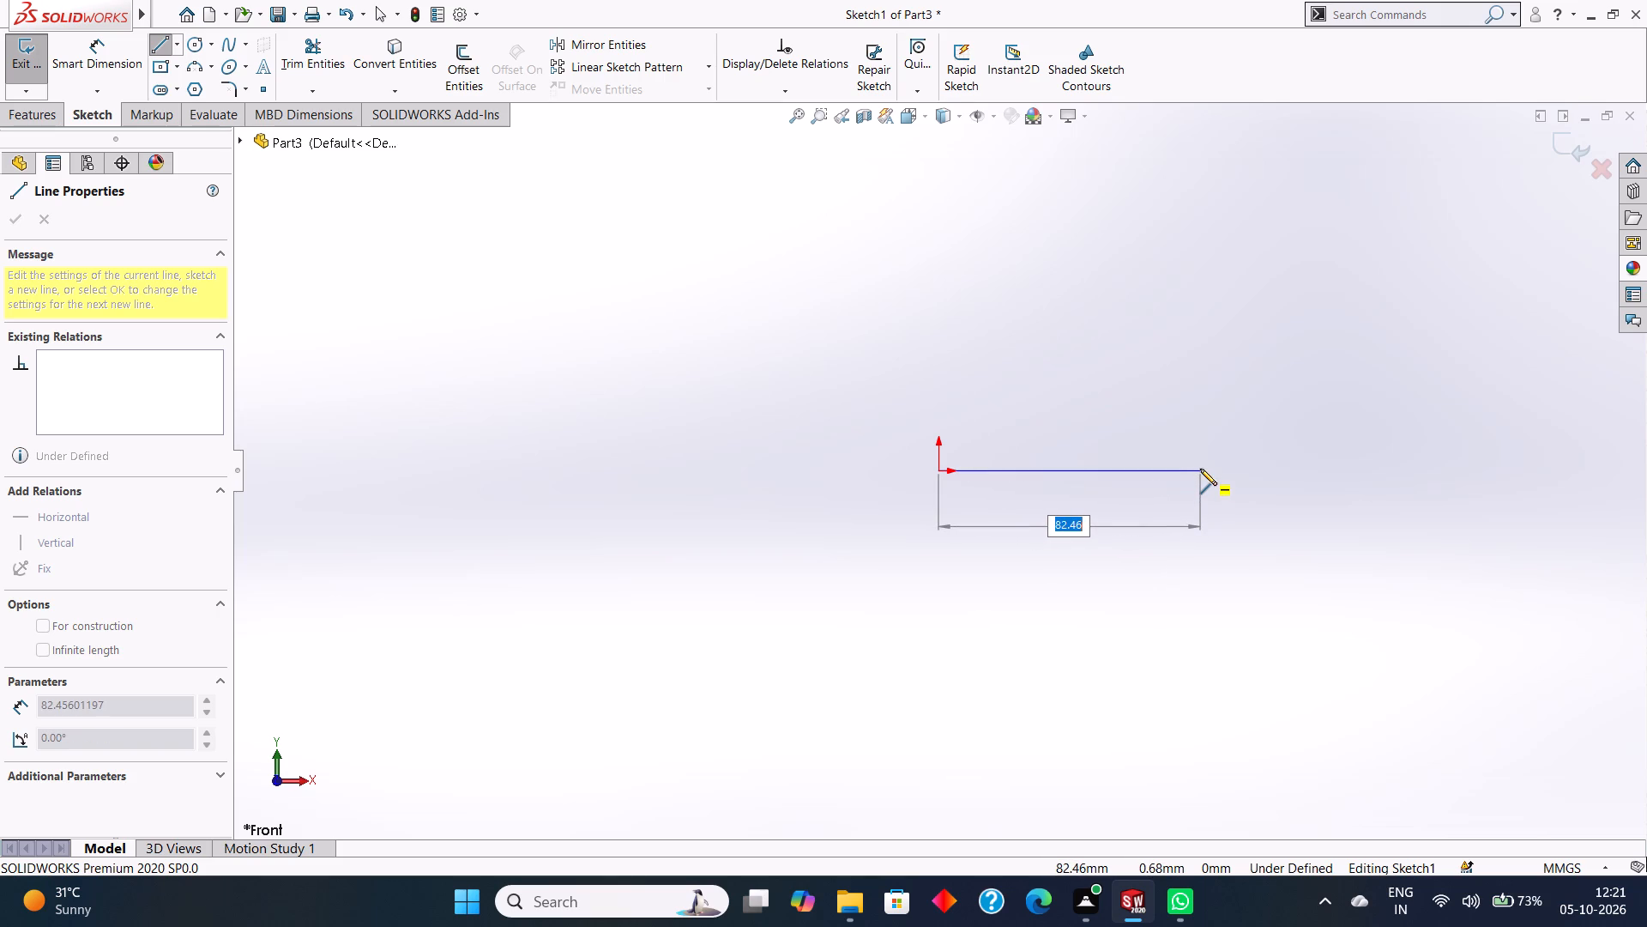
pyautogui.write('154')
pyautogui.press('Return')
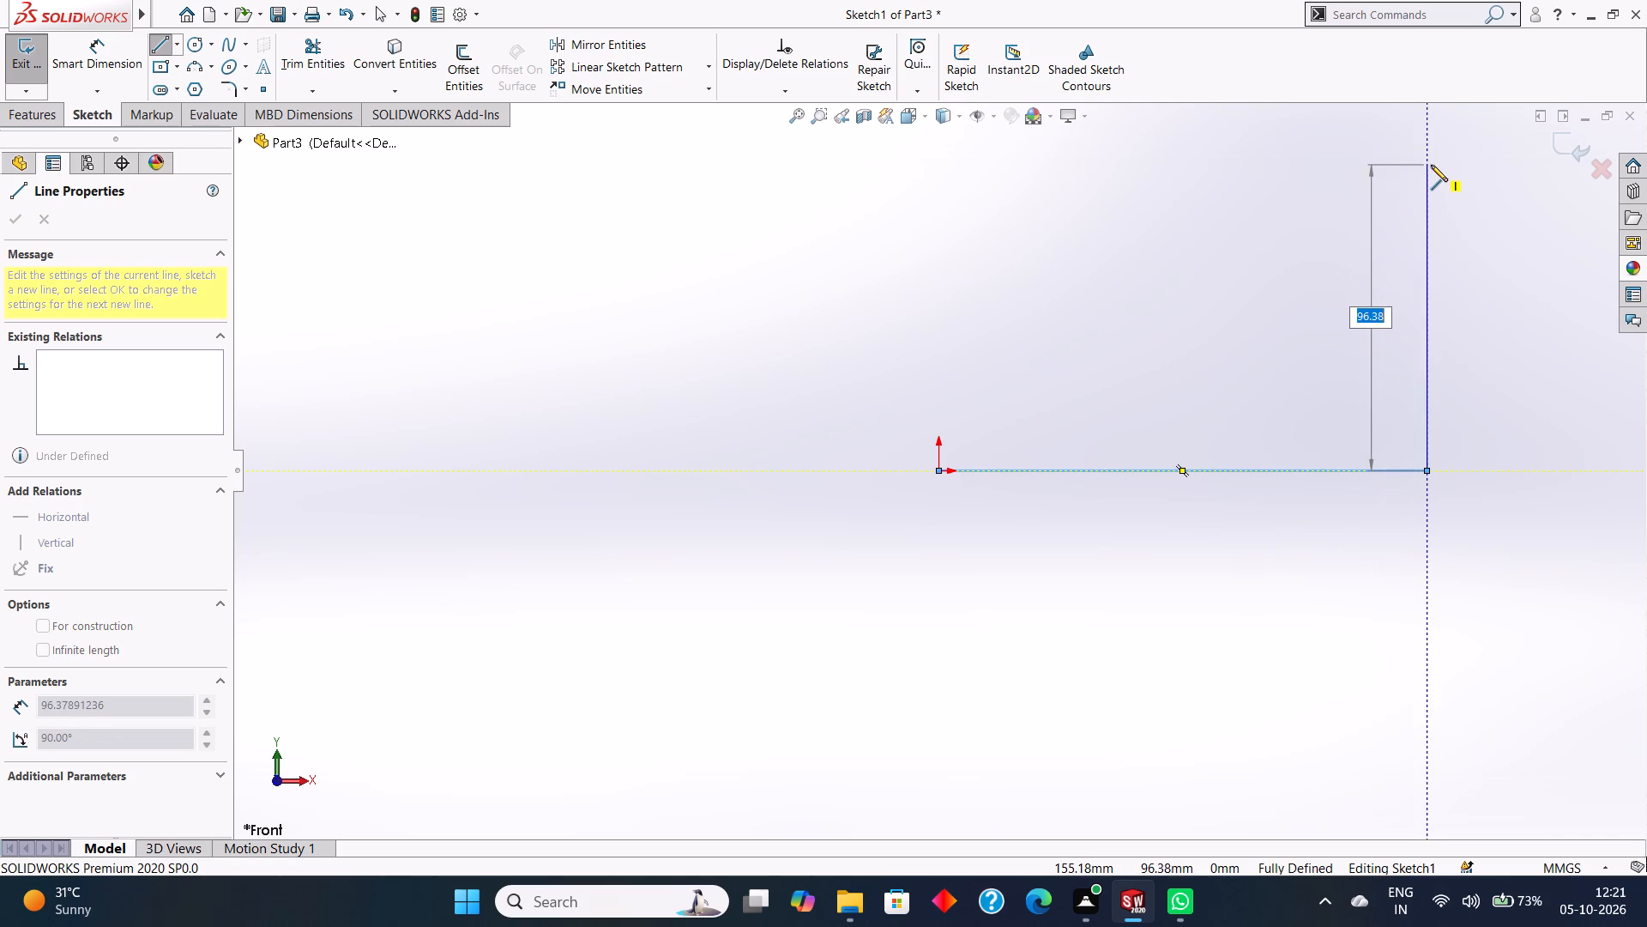
pyautogui.write('154')
pyautogui.press('Return')
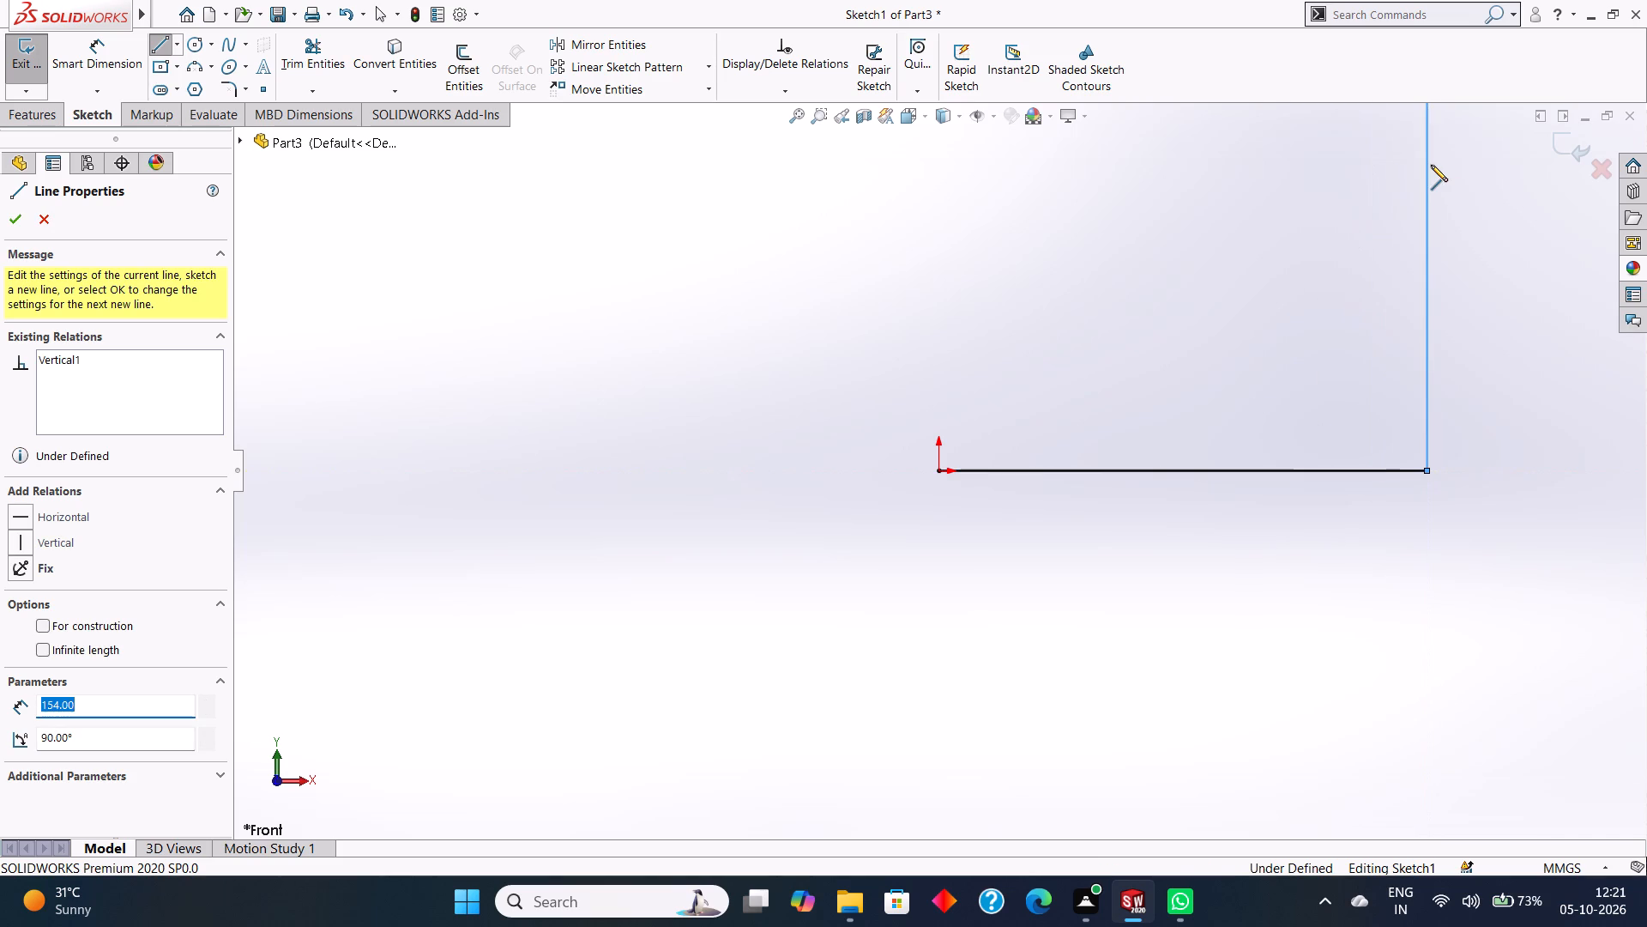
pyautogui.scroll(4, 1431, 165)
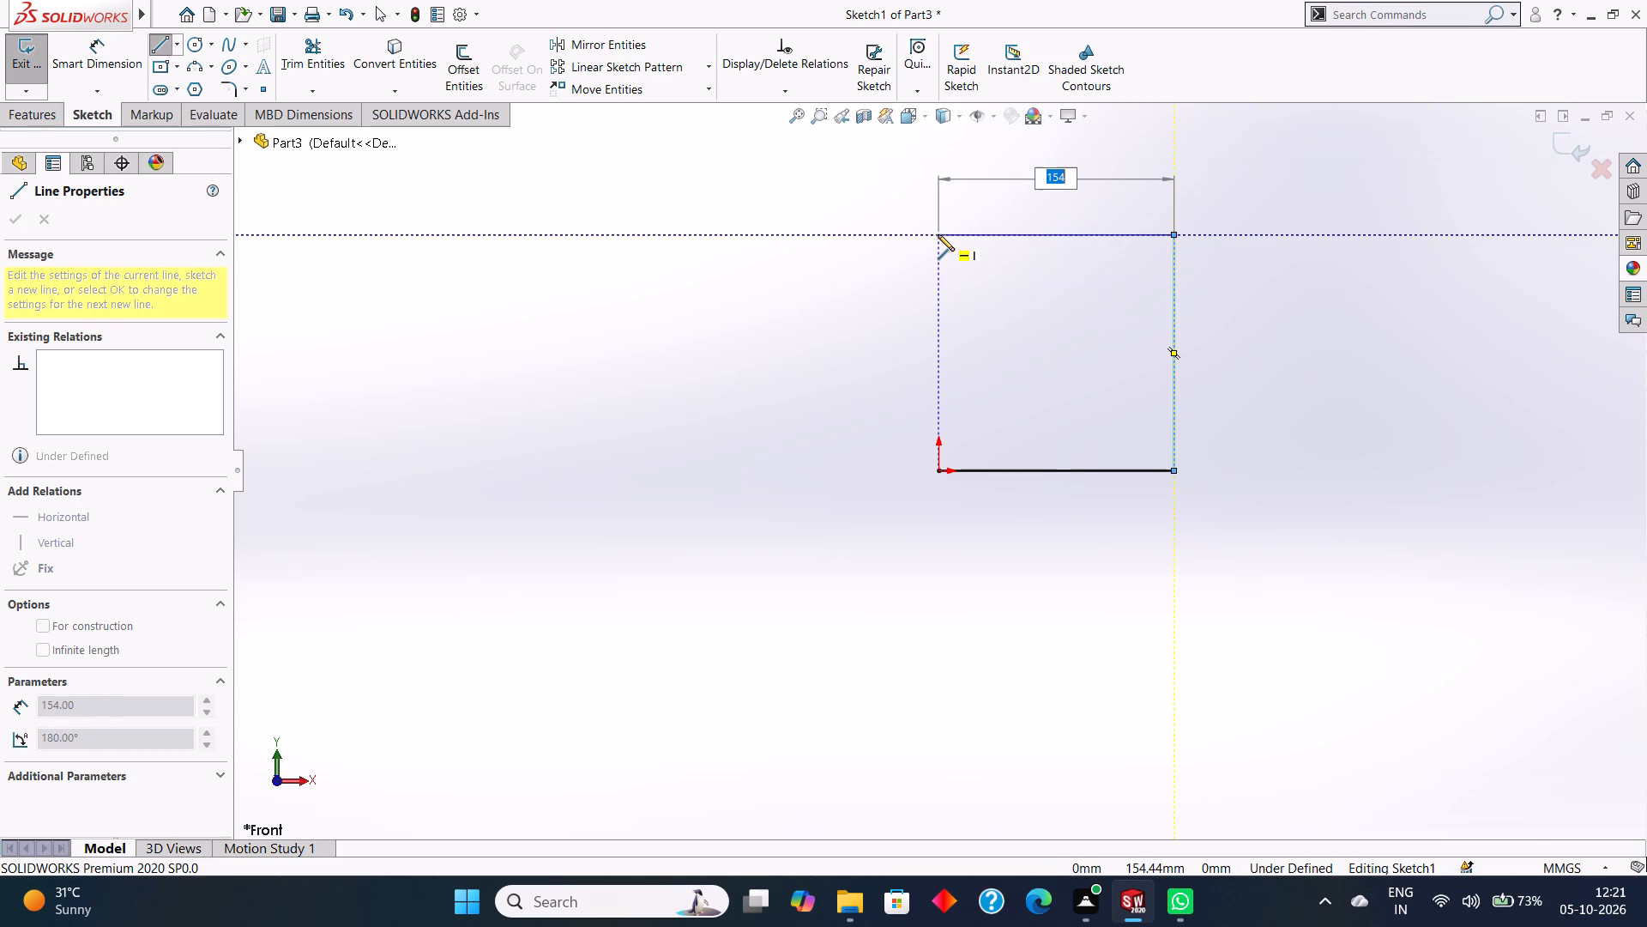
pyautogui.write('154')
pyautogui.press('Return')
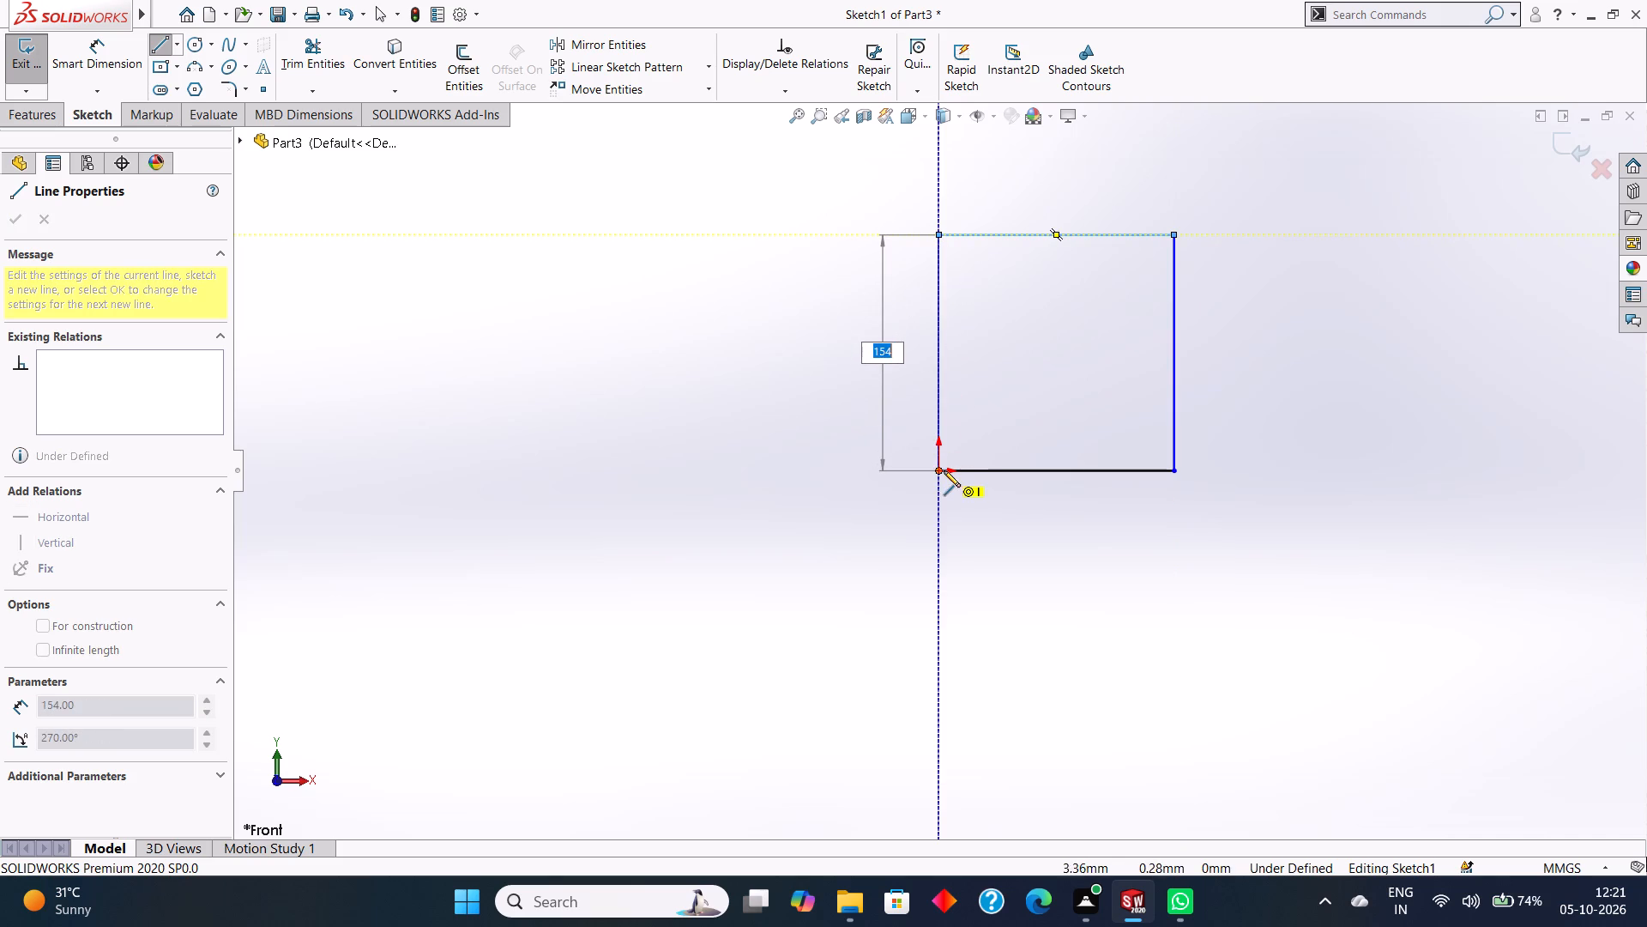
pyautogui.click(940, 470)
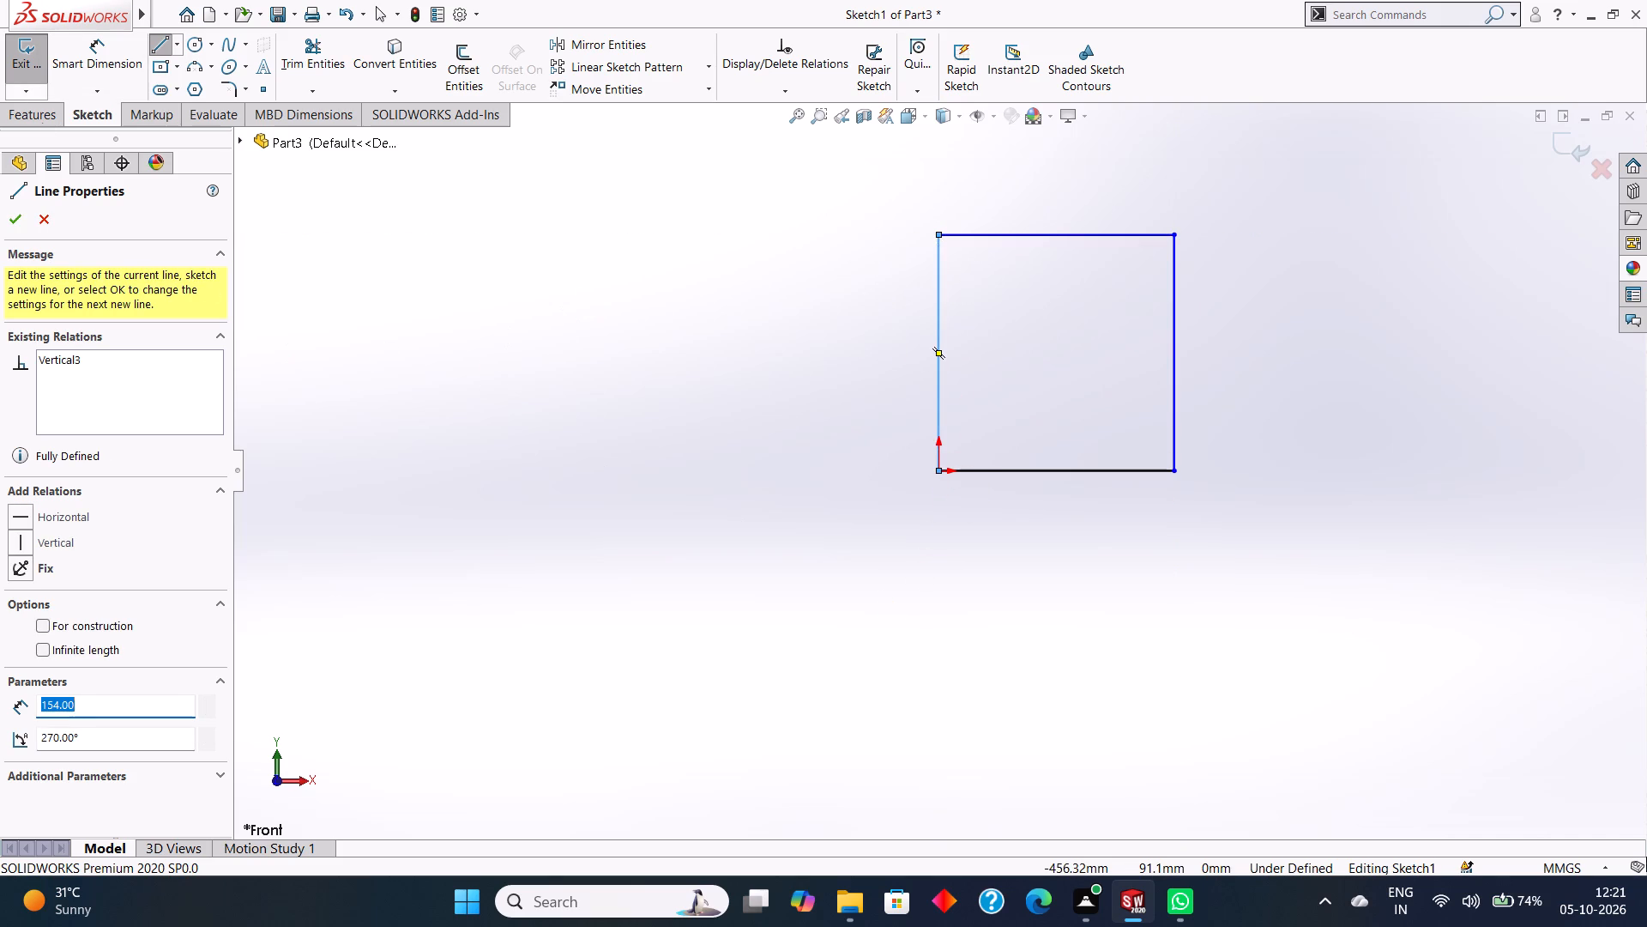
pyautogui.click(20, 229)
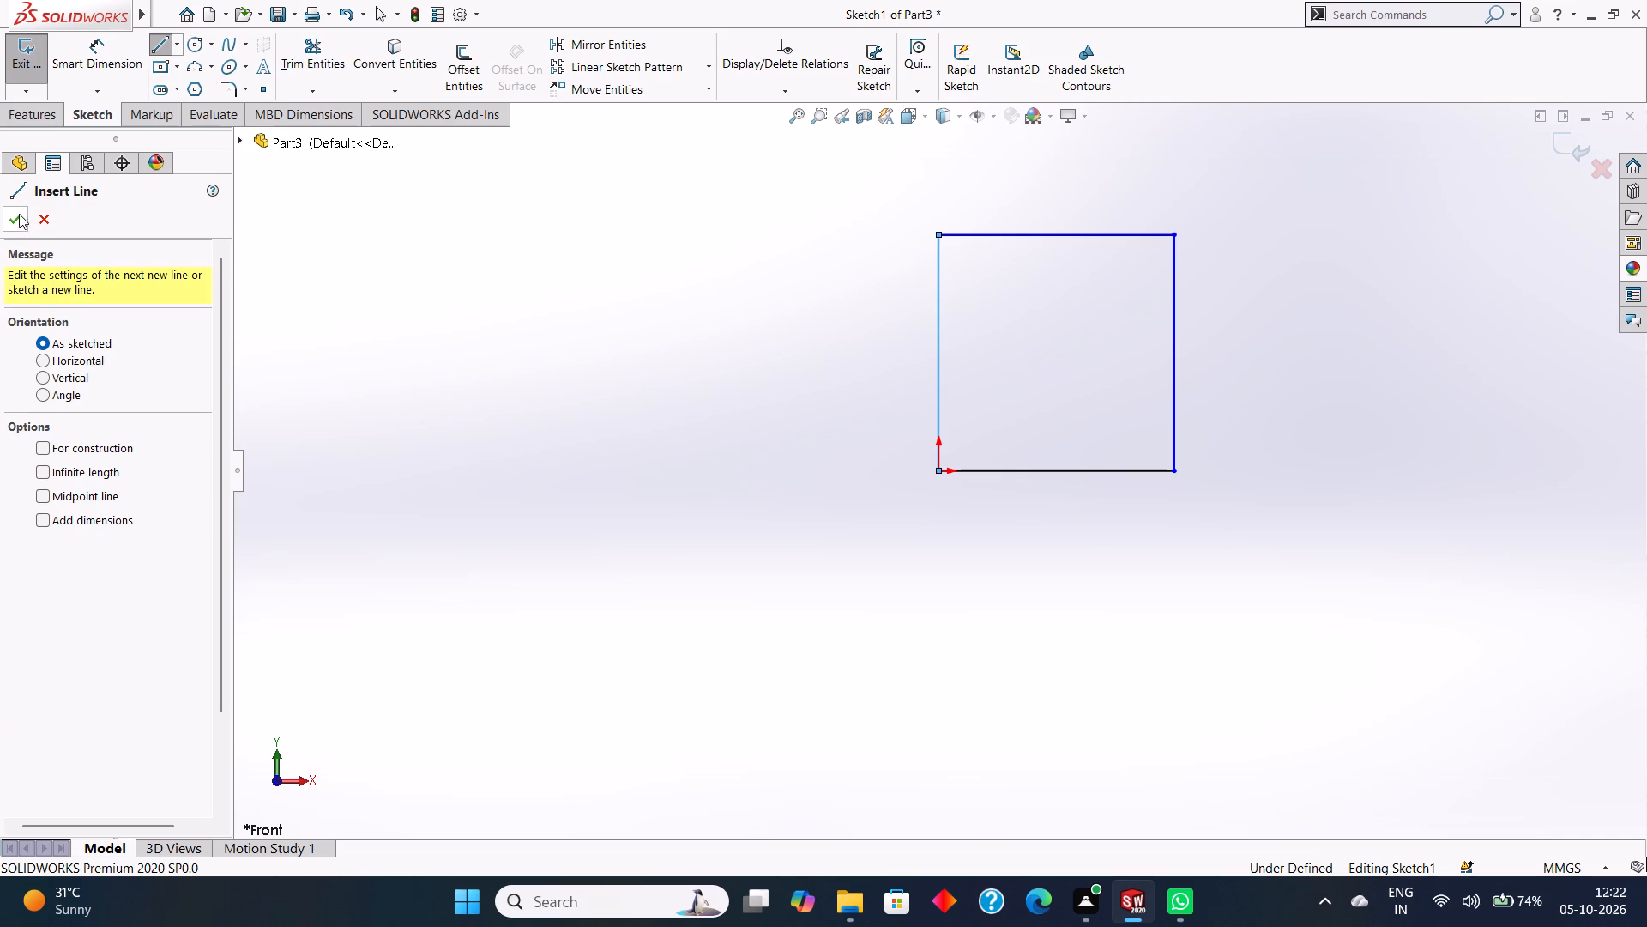
pyautogui.click(19, 214)
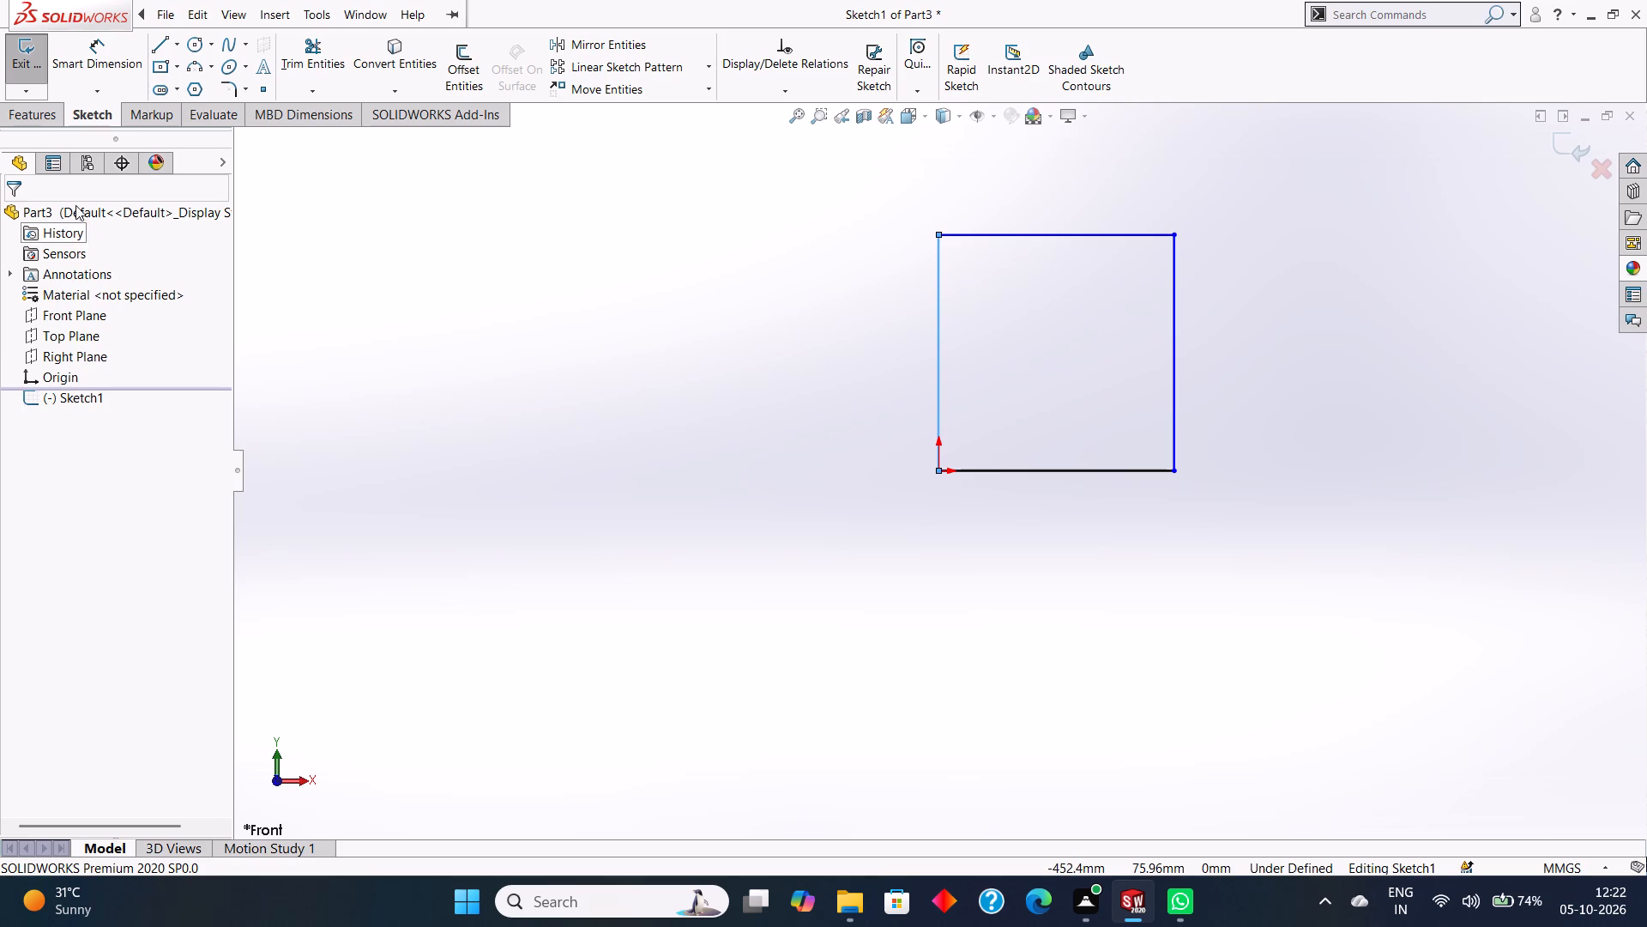
# Add 154 mm dimensions to the square's bottom edge and right edge.
pyautogui.click(33, 112)
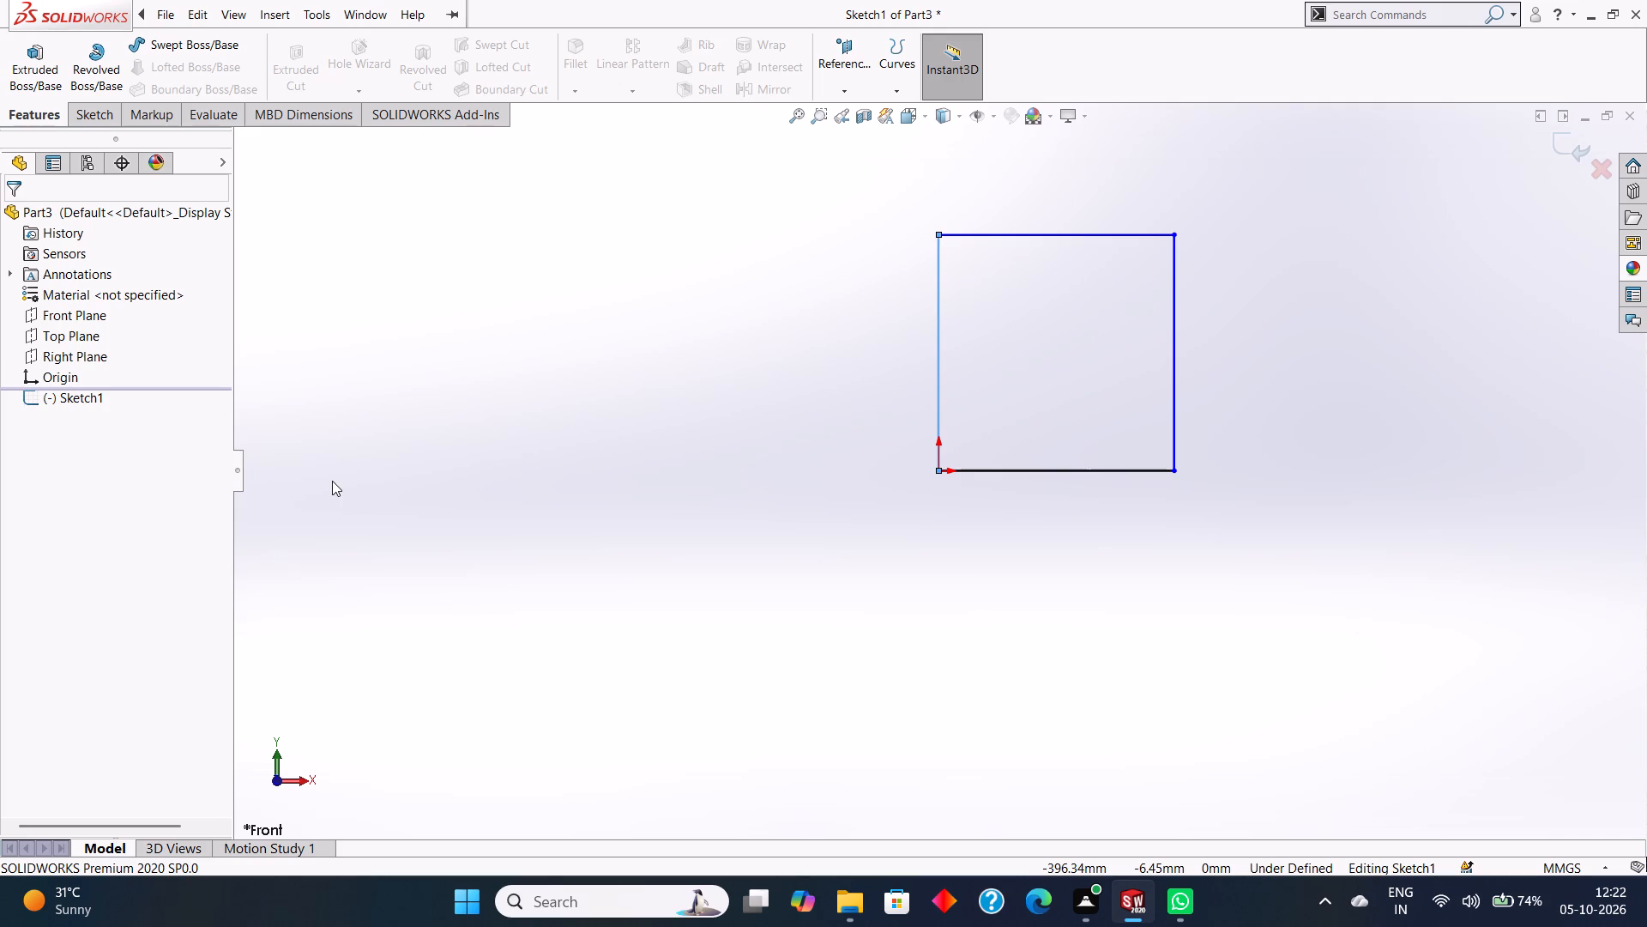
pyautogui.scroll(-1, 332, 481)
pyautogui.scroll(1, 332, 481)
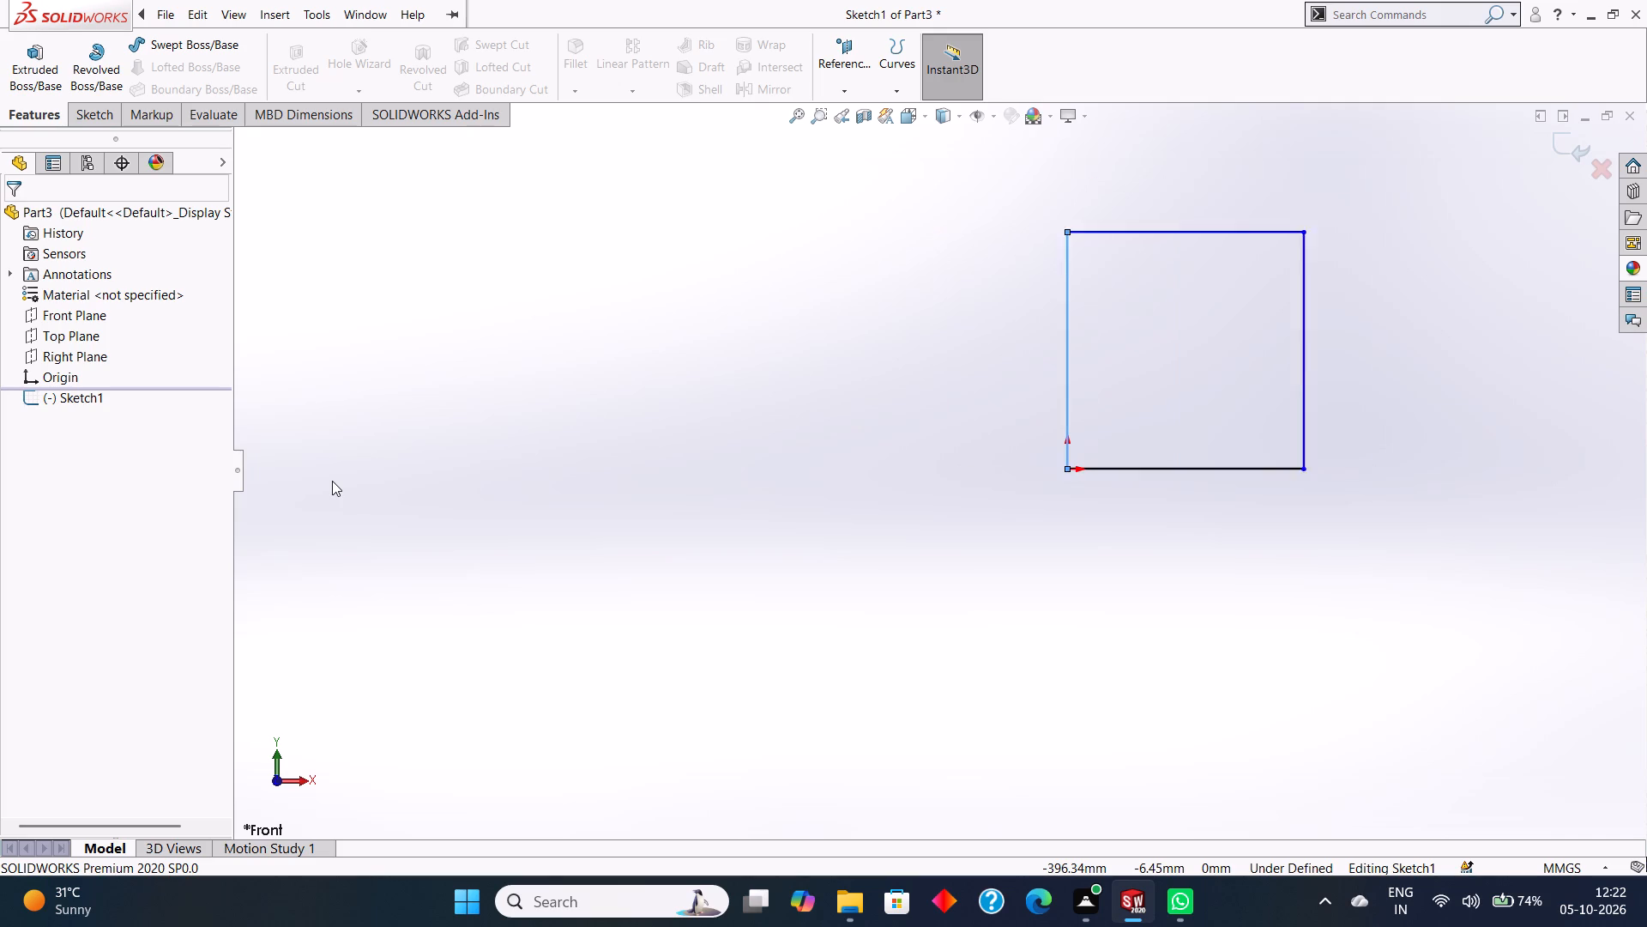
pyautogui.scroll(1, 332, 481)
pyautogui.click(85, 122)
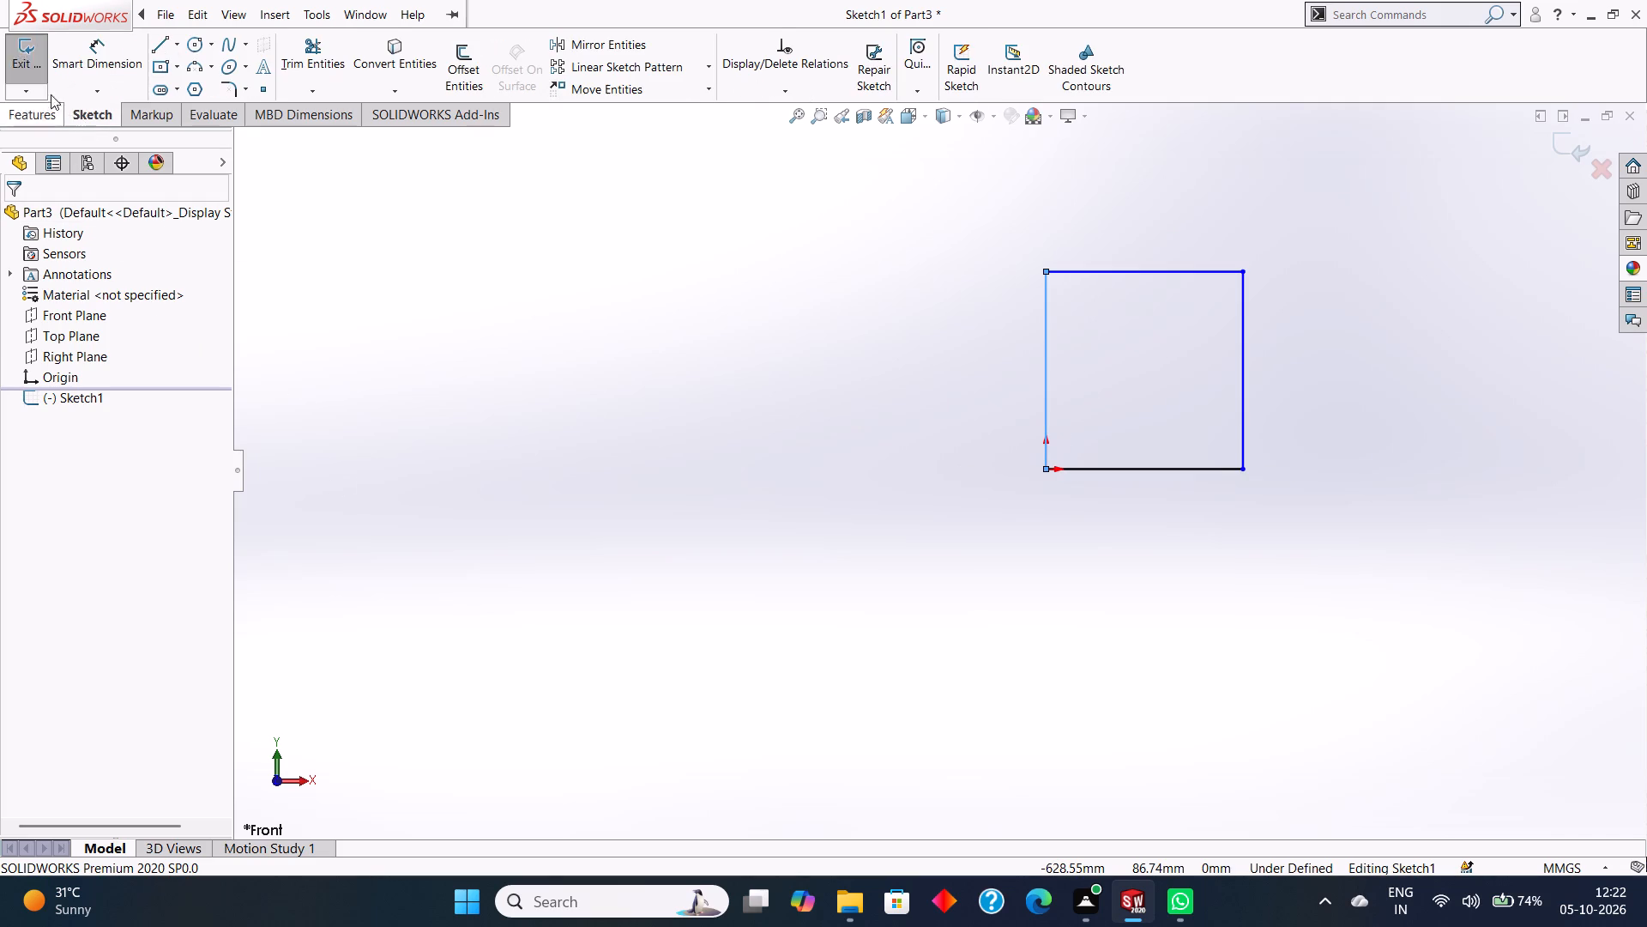
pyautogui.click(94, 50)
pyautogui.click(1136, 463)
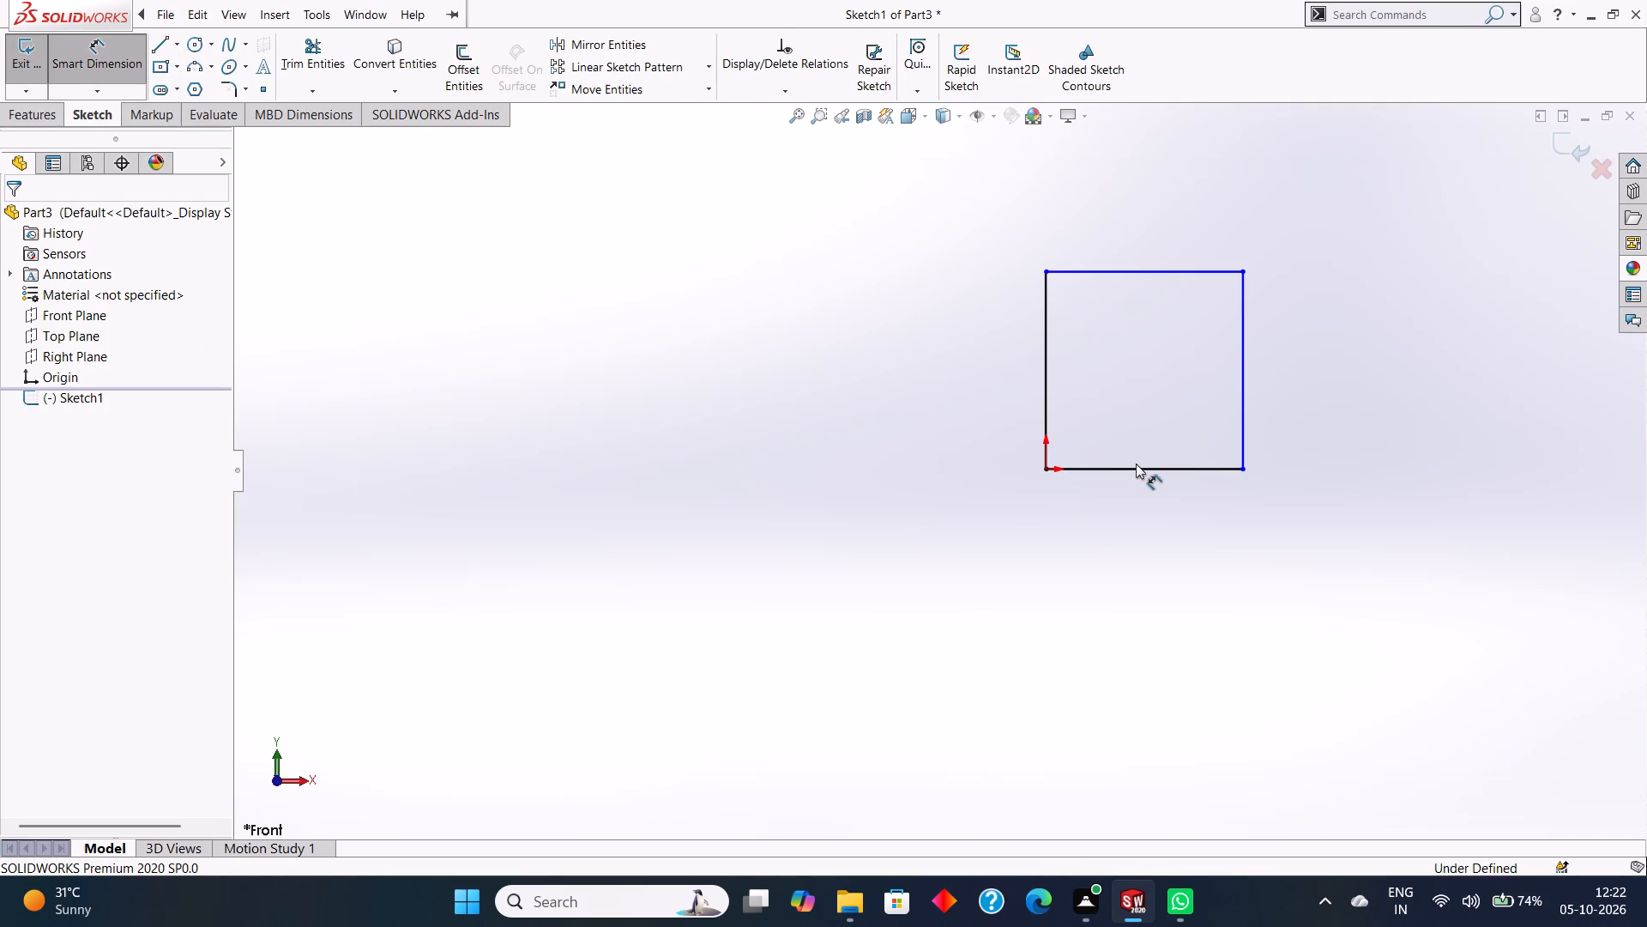
pyautogui.click(1136, 468)
pyautogui.click(1148, 560)
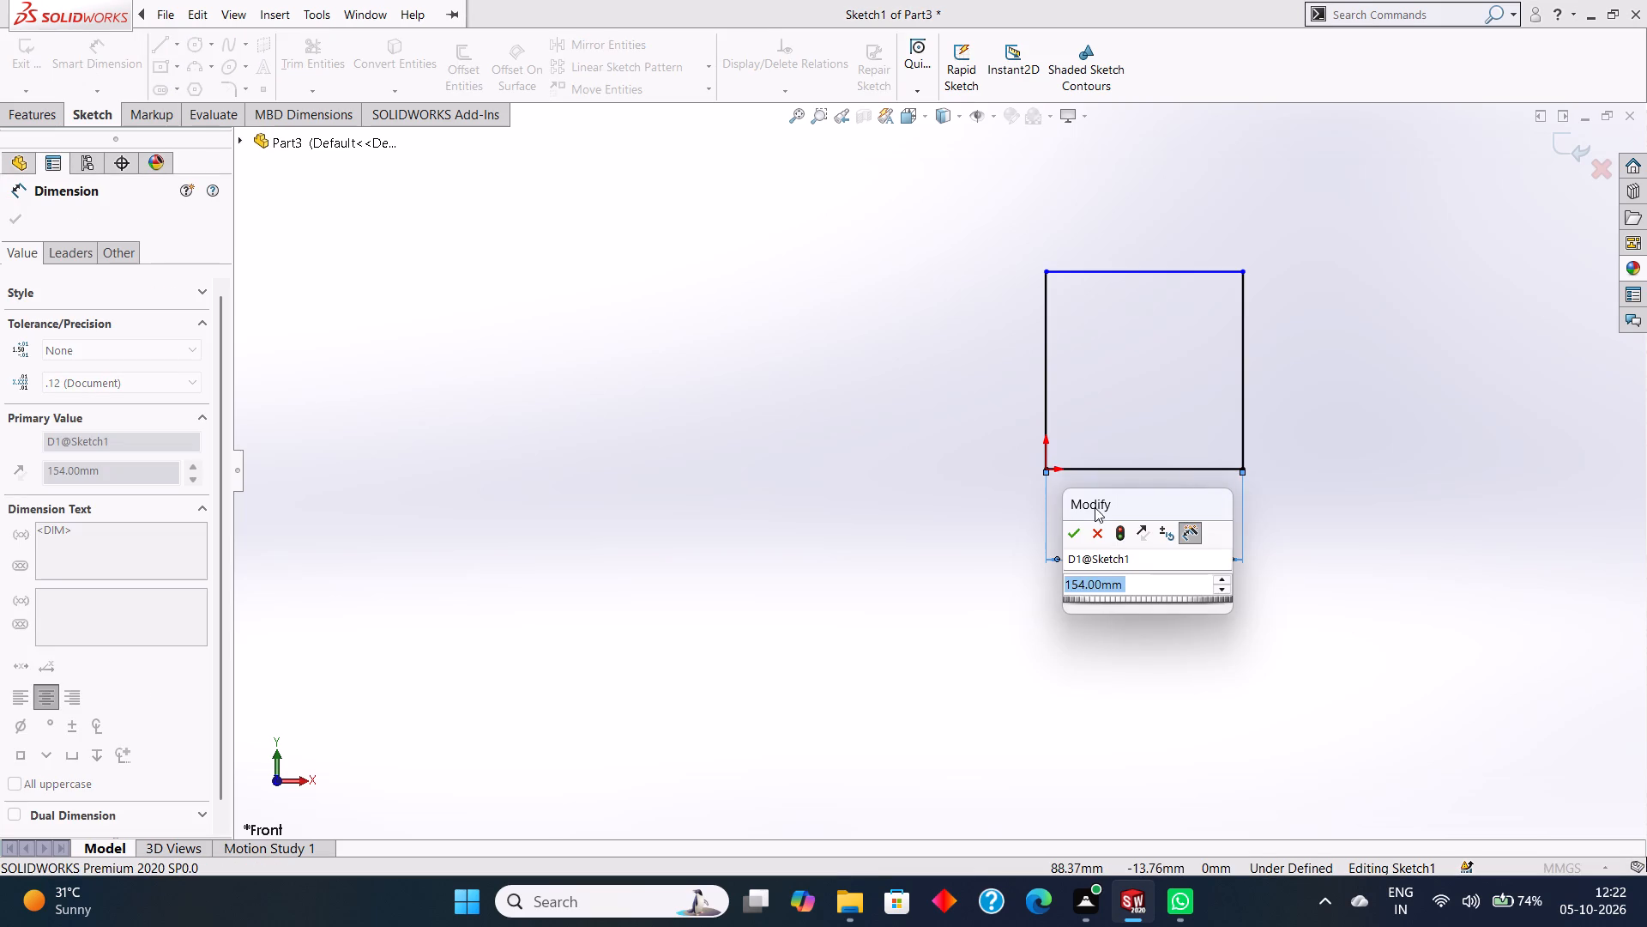
pyautogui.click(1077, 530)
pyautogui.click(1240, 378)
pyautogui.click(1333, 368)
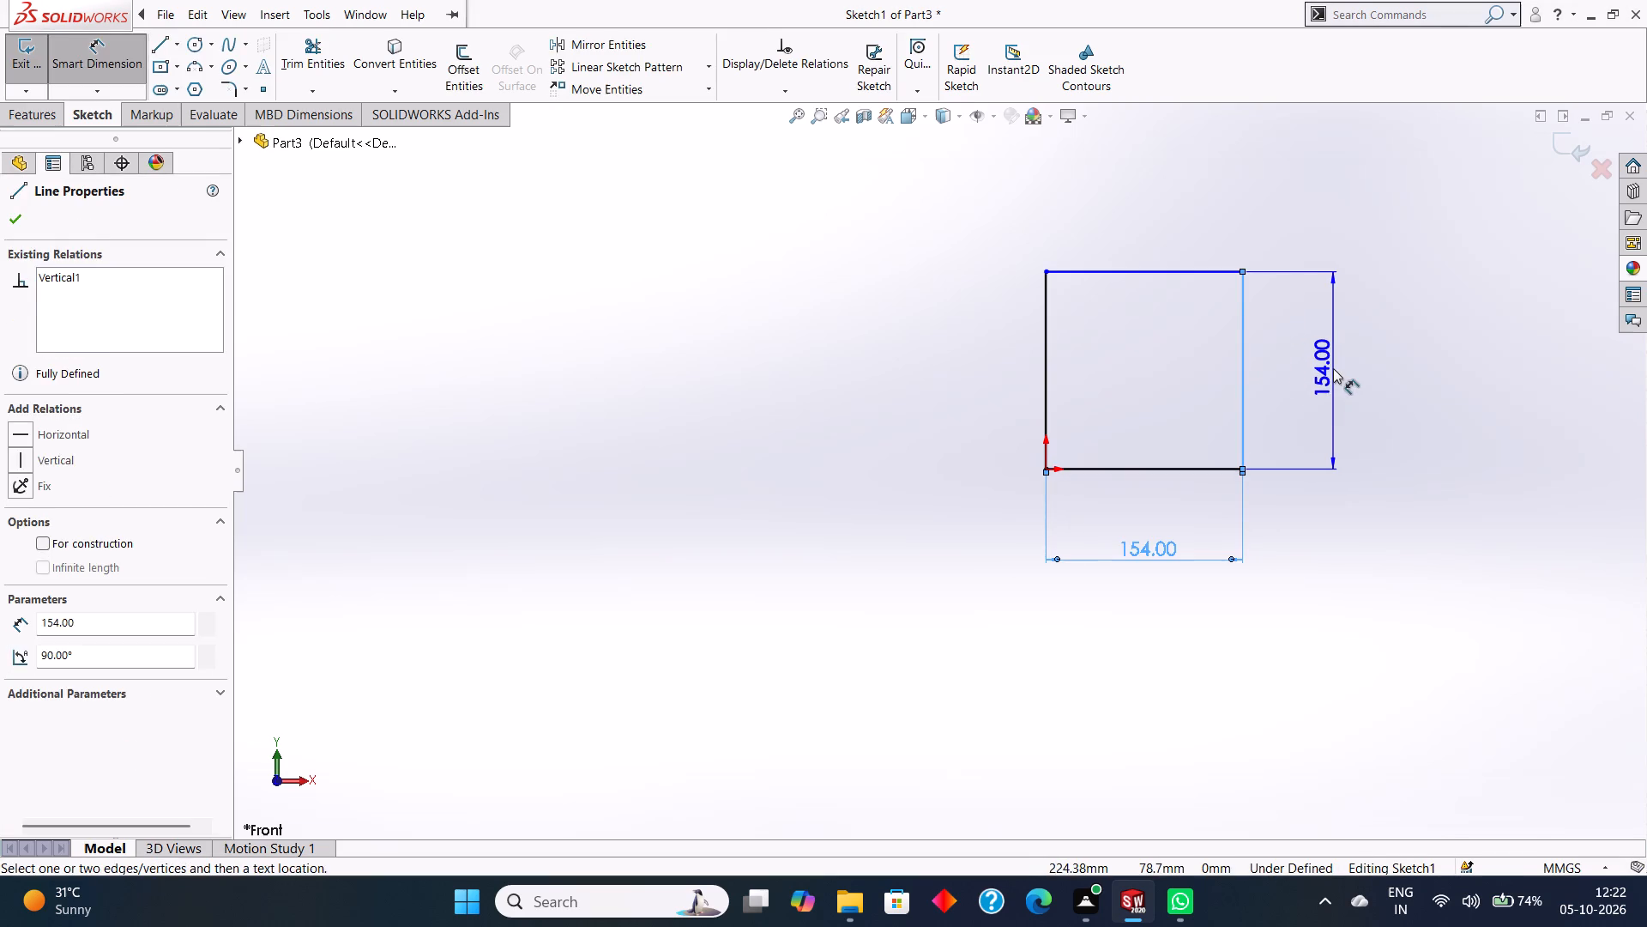
pyautogui.click(1264, 348)
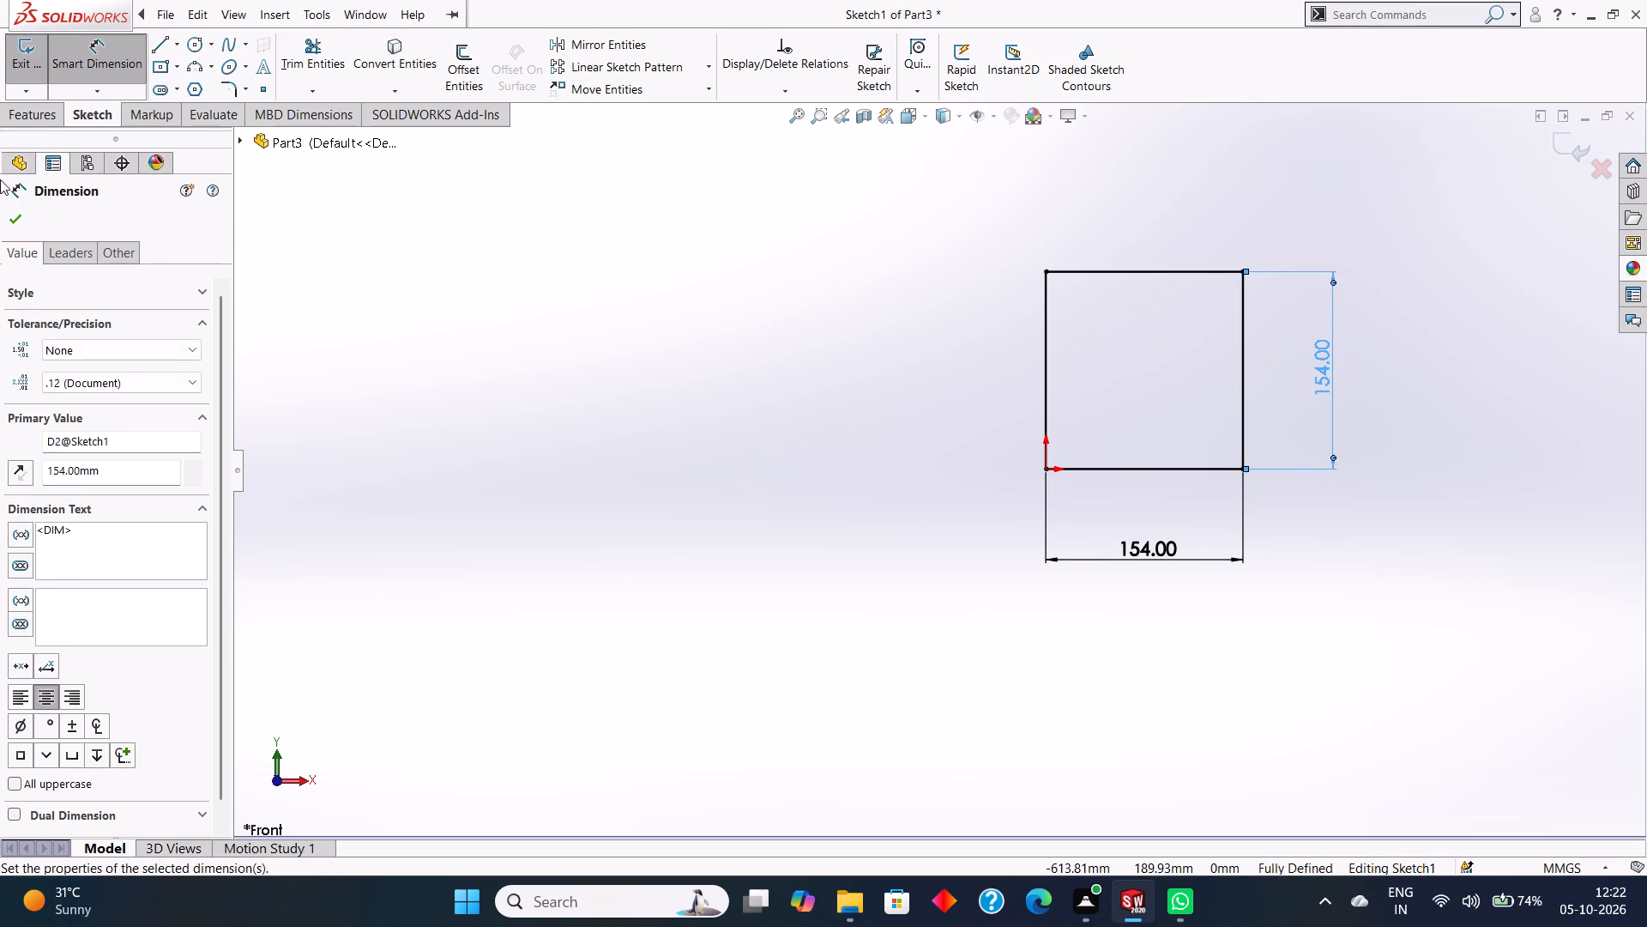
pyautogui.click(13, 212)
# Extrude the square sketch as a blind boss 25 mm deep.
pyautogui.click(44, 110)
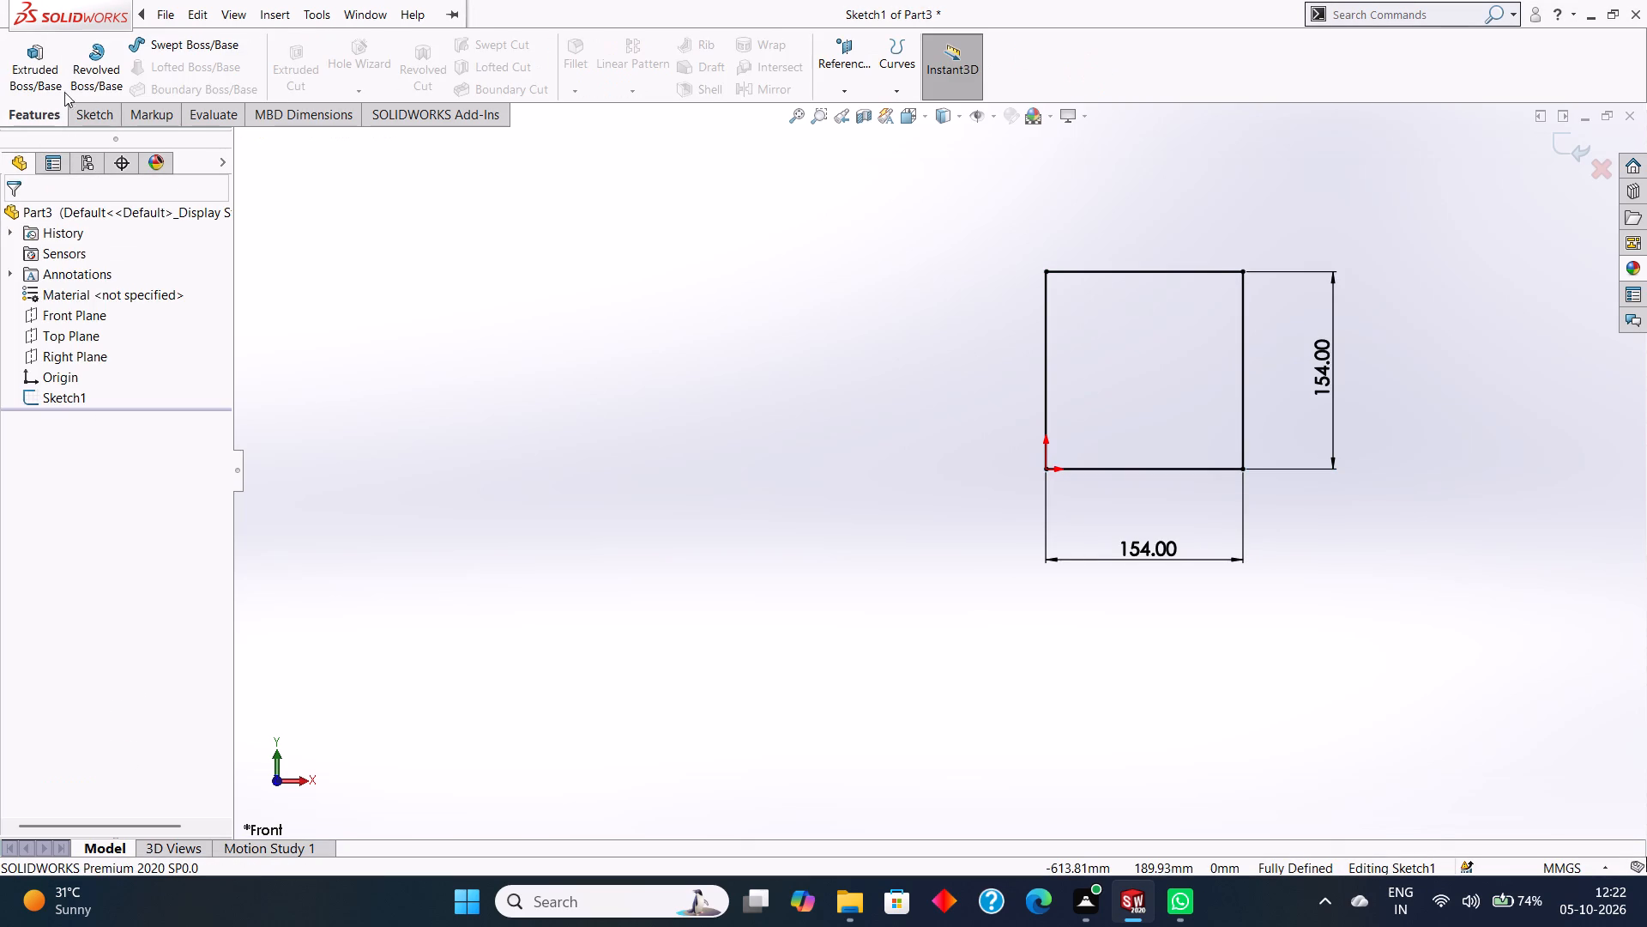
pyautogui.click(30, 69)
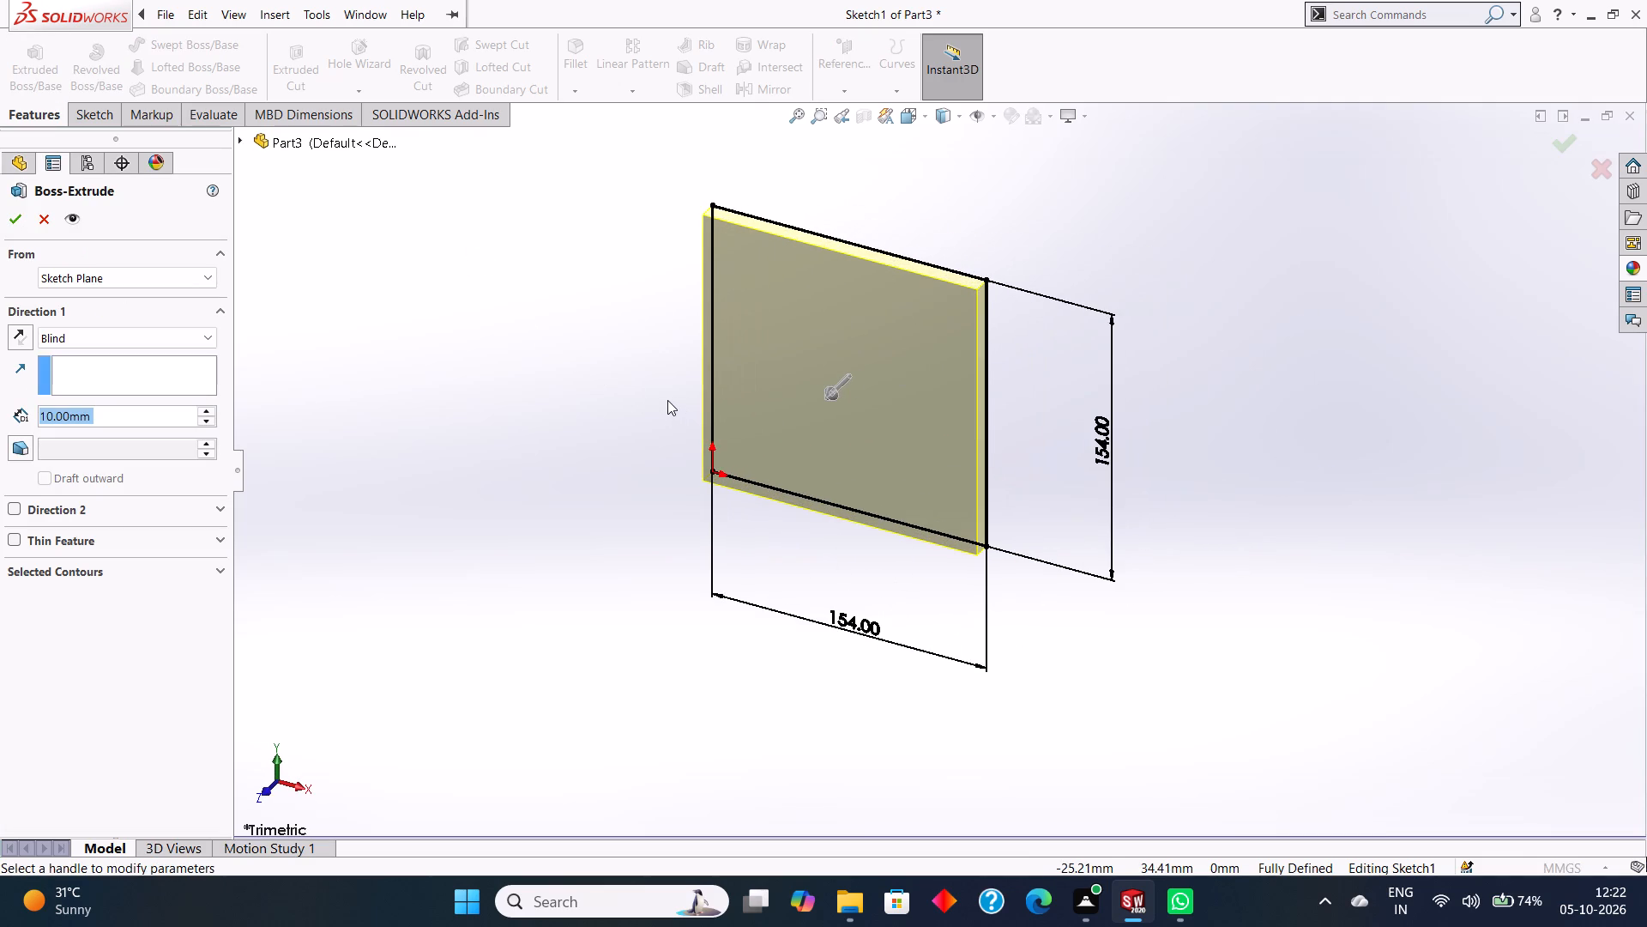
pyautogui.scroll(1, 664, 404)
pyautogui.scroll(-1, 664, 408)
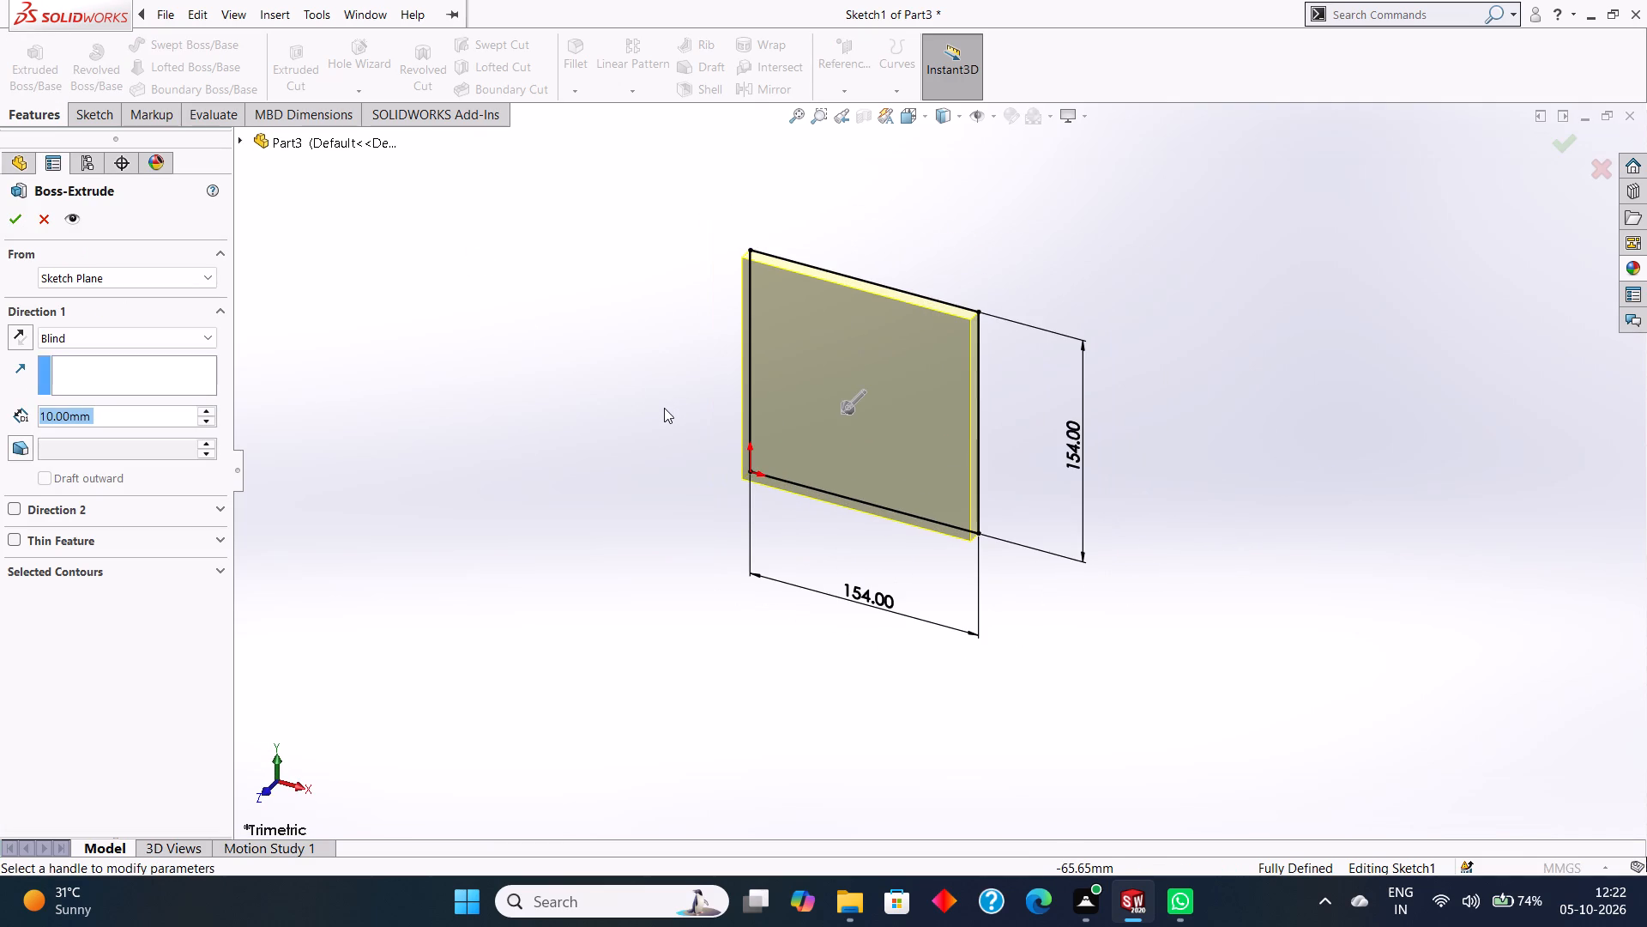
pyautogui.scroll(1, 664, 408)
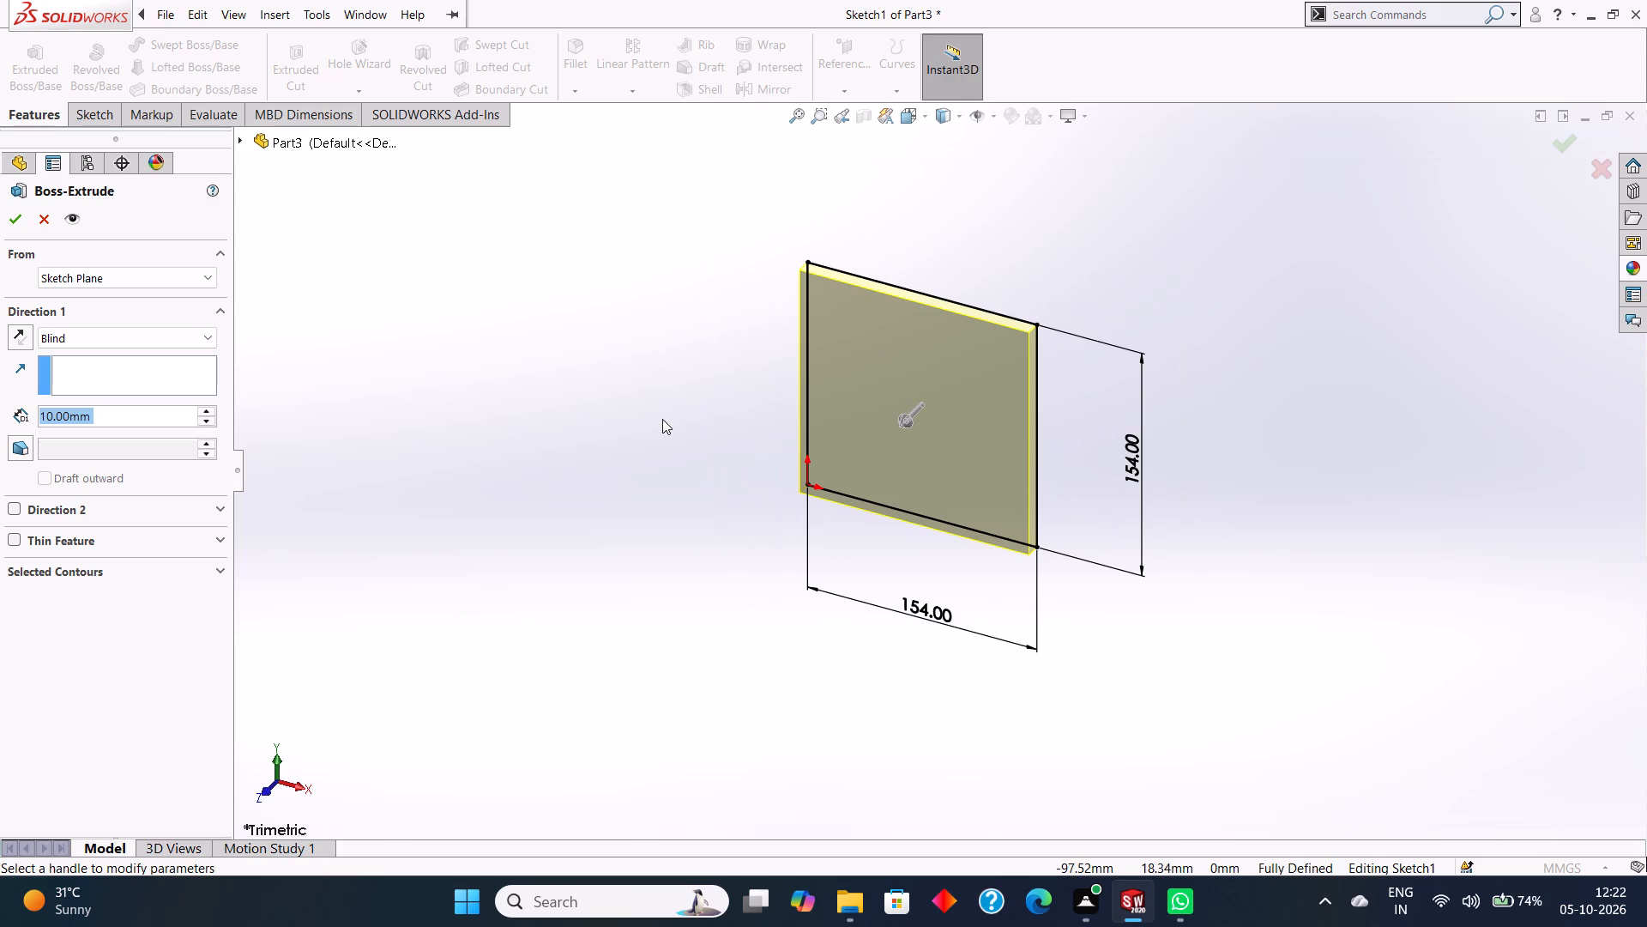
pyautogui.scroll(-1, 667, 422)
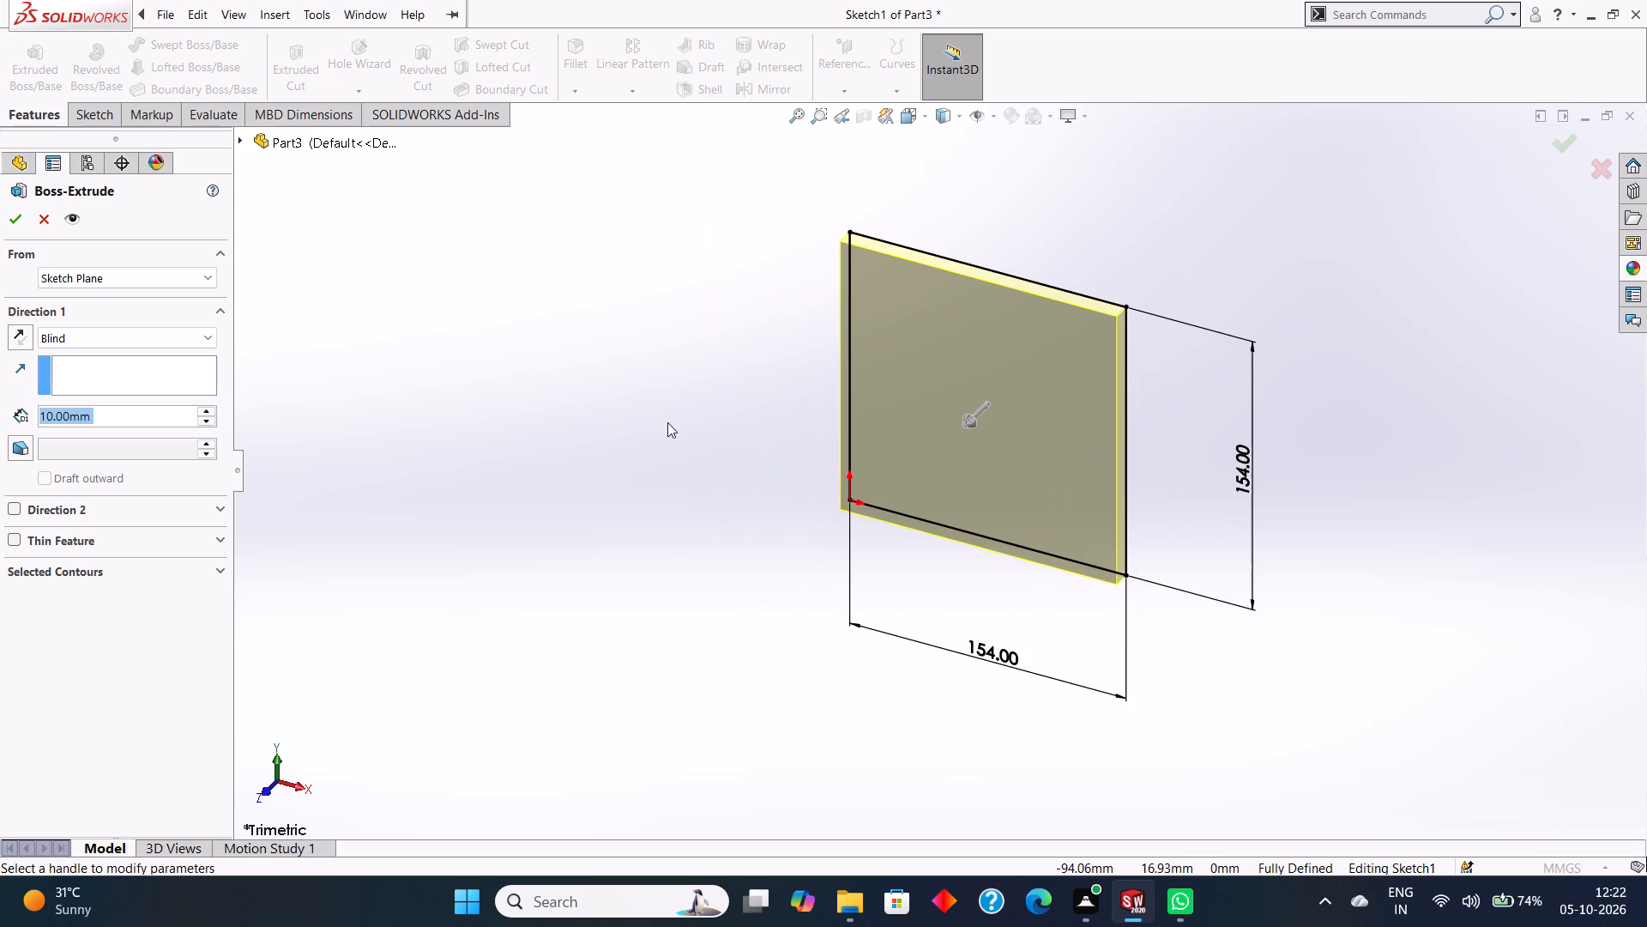
pyautogui.scroll(1, 667, 422)
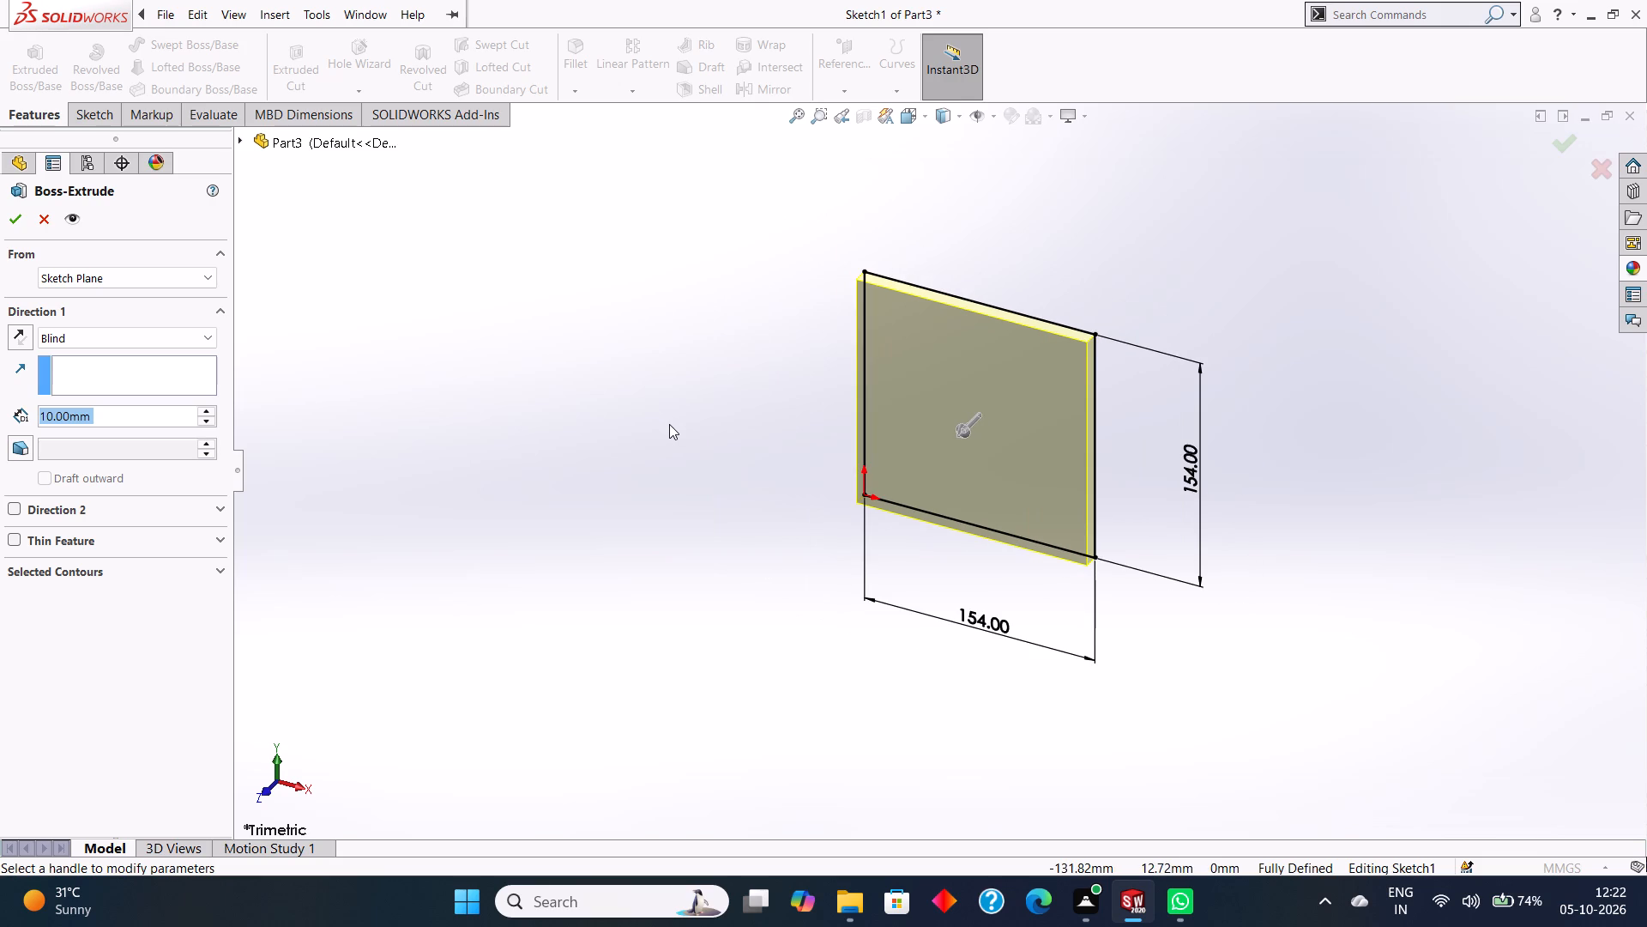
pyautogui.scroll(-1, 670, 426)
pyautogui.scroll(1, 670, 426)
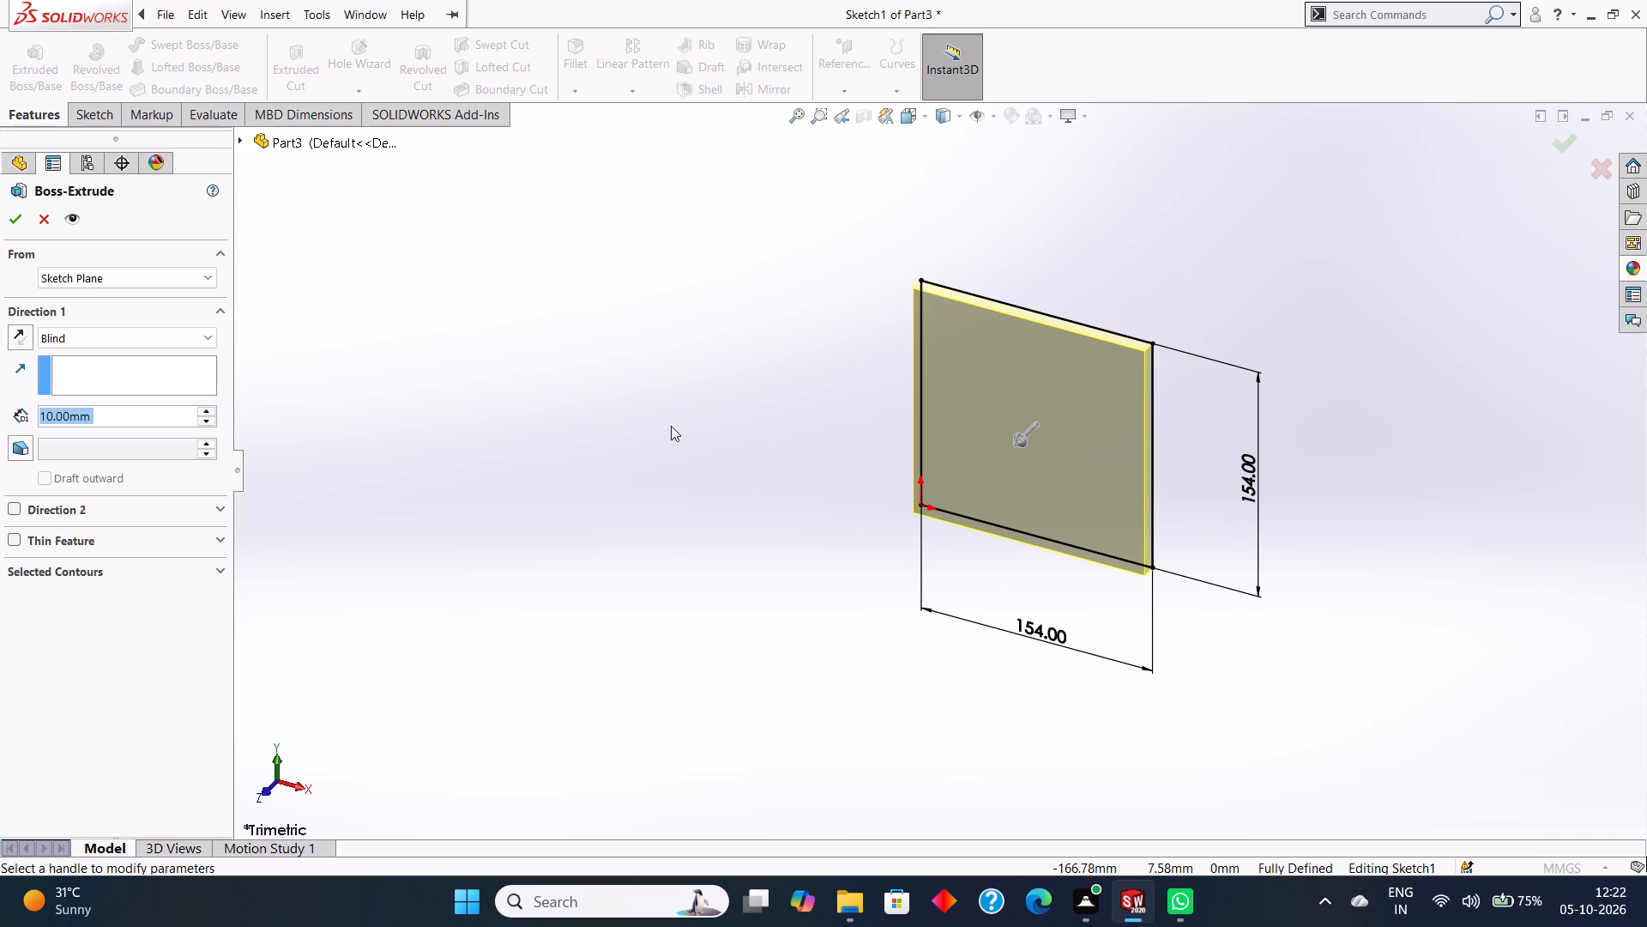
pyautogui.scroll(1, 672, 426)
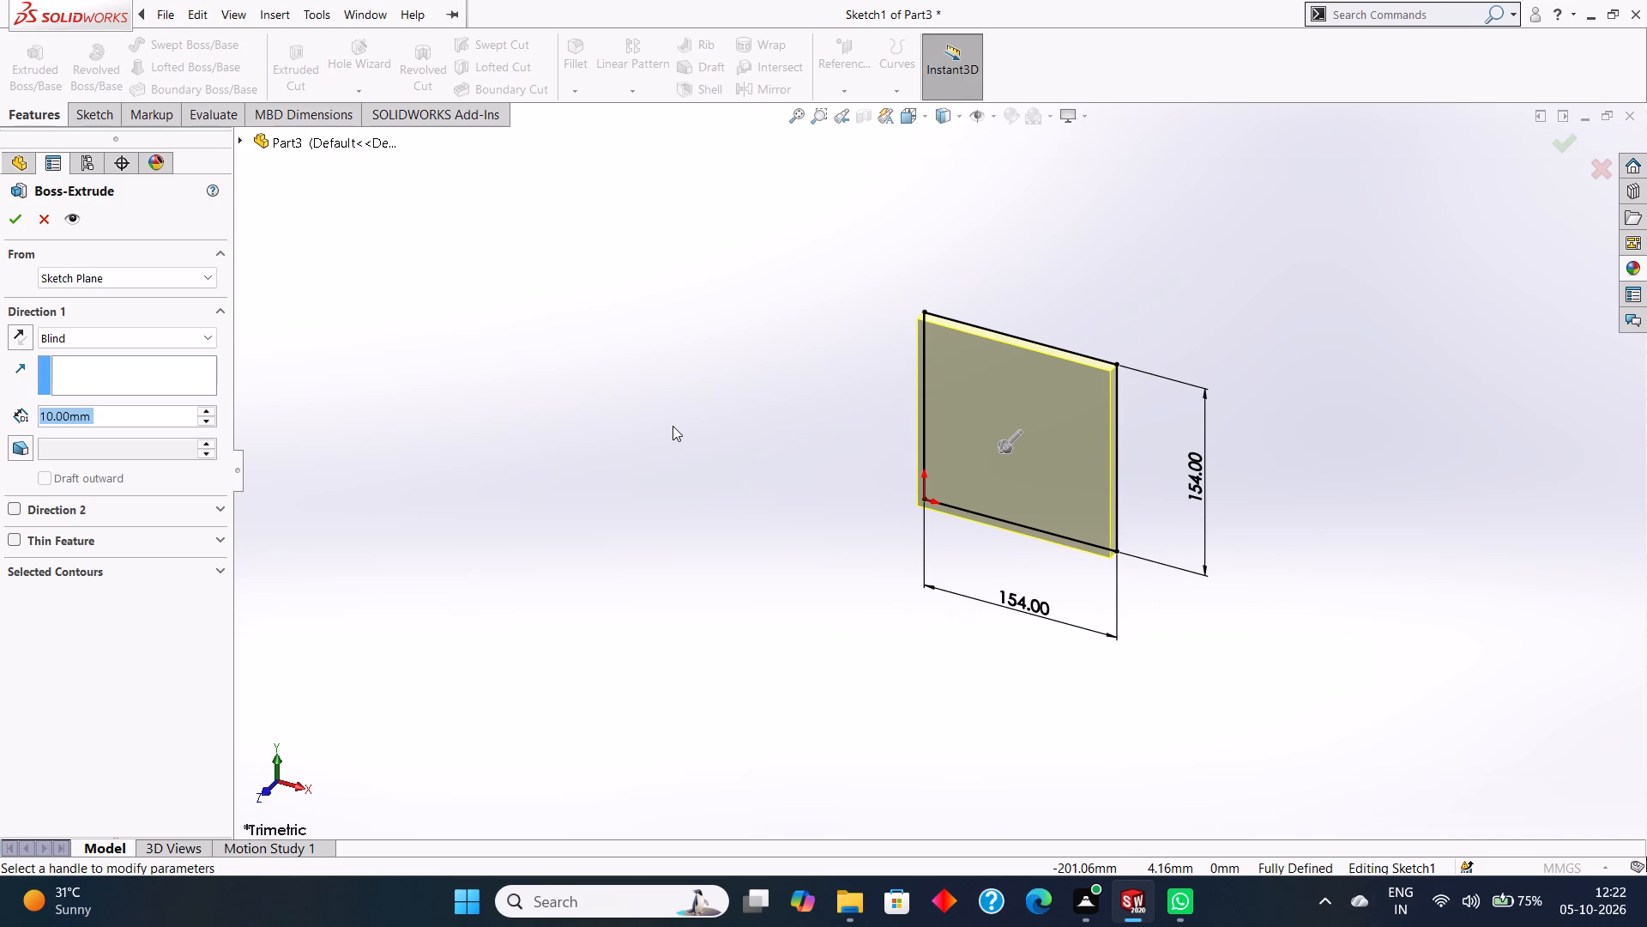
pyautogui.scroll(-1, 673, 426)
pyautogui.scroll(1, 673, 426)
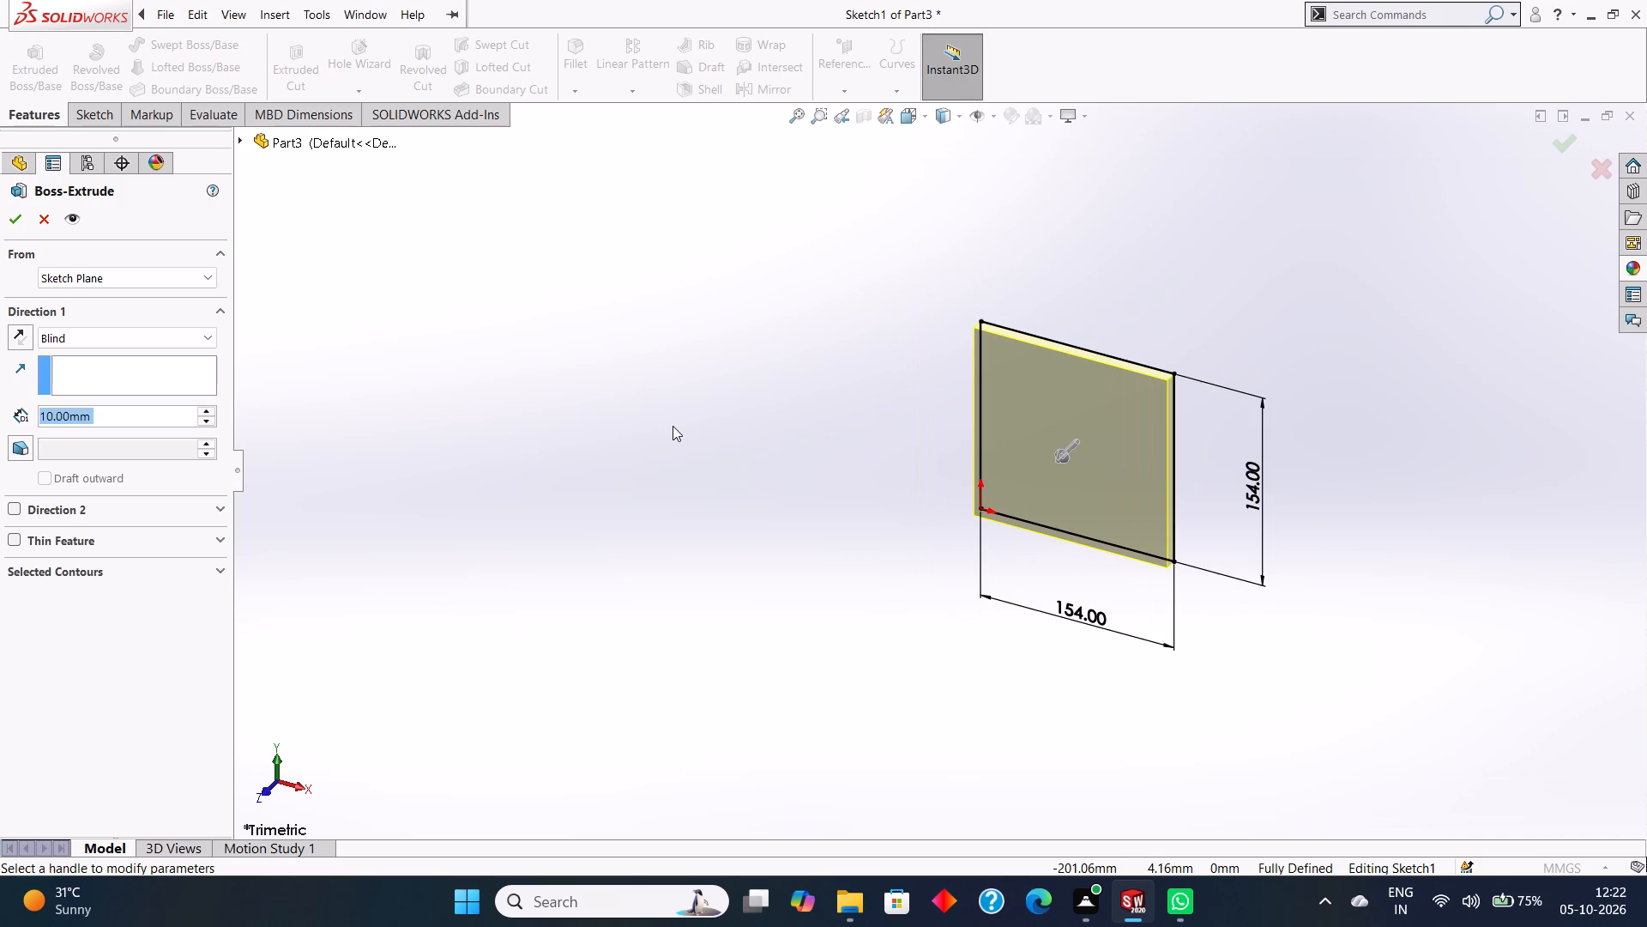
pyautogui.scroll(1, 673, 426)
pyautogui.scroll(-1, 675, 427)
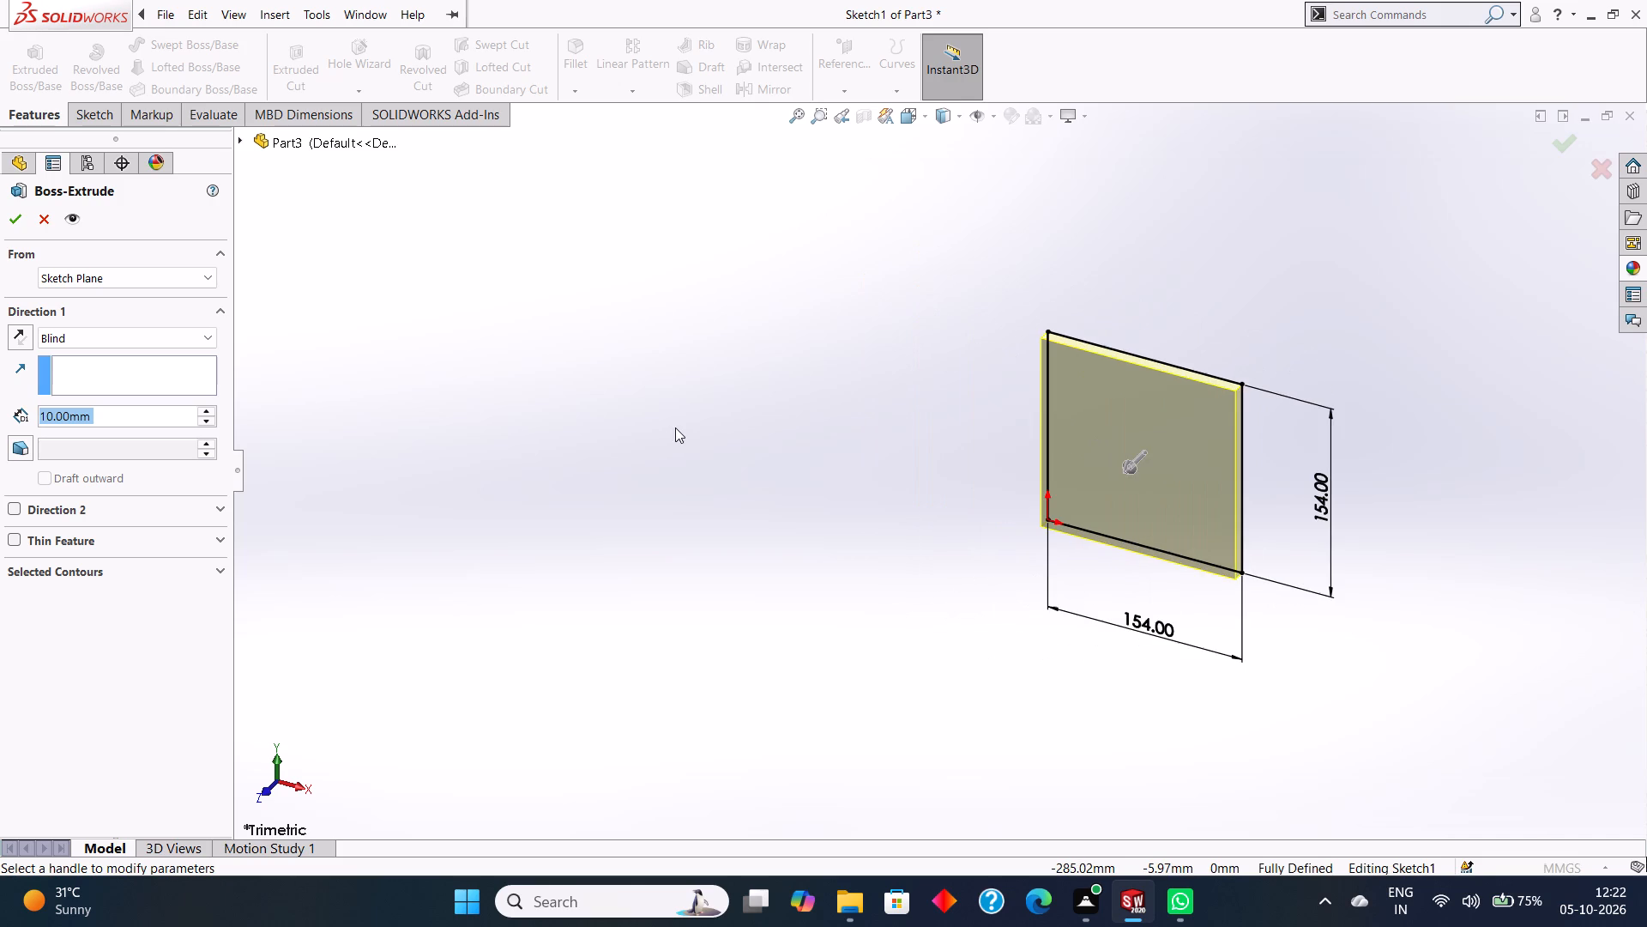
pyautogui.scroll(1, 675, 427)
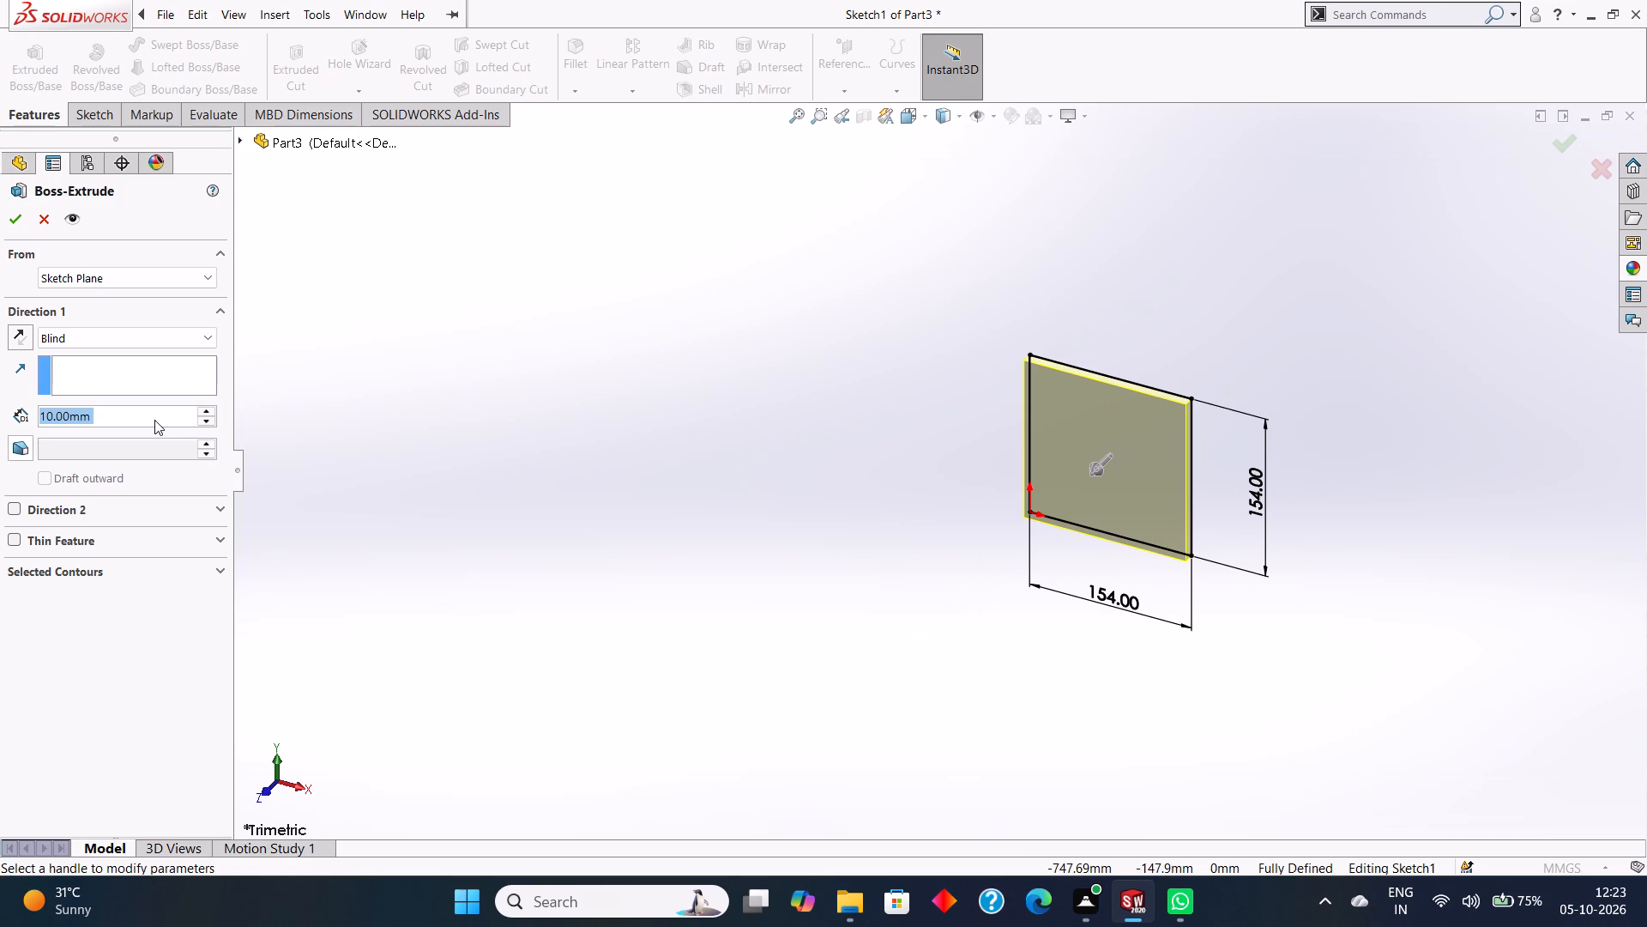
pyautogui.write('25')
pyautogui.press('Return')
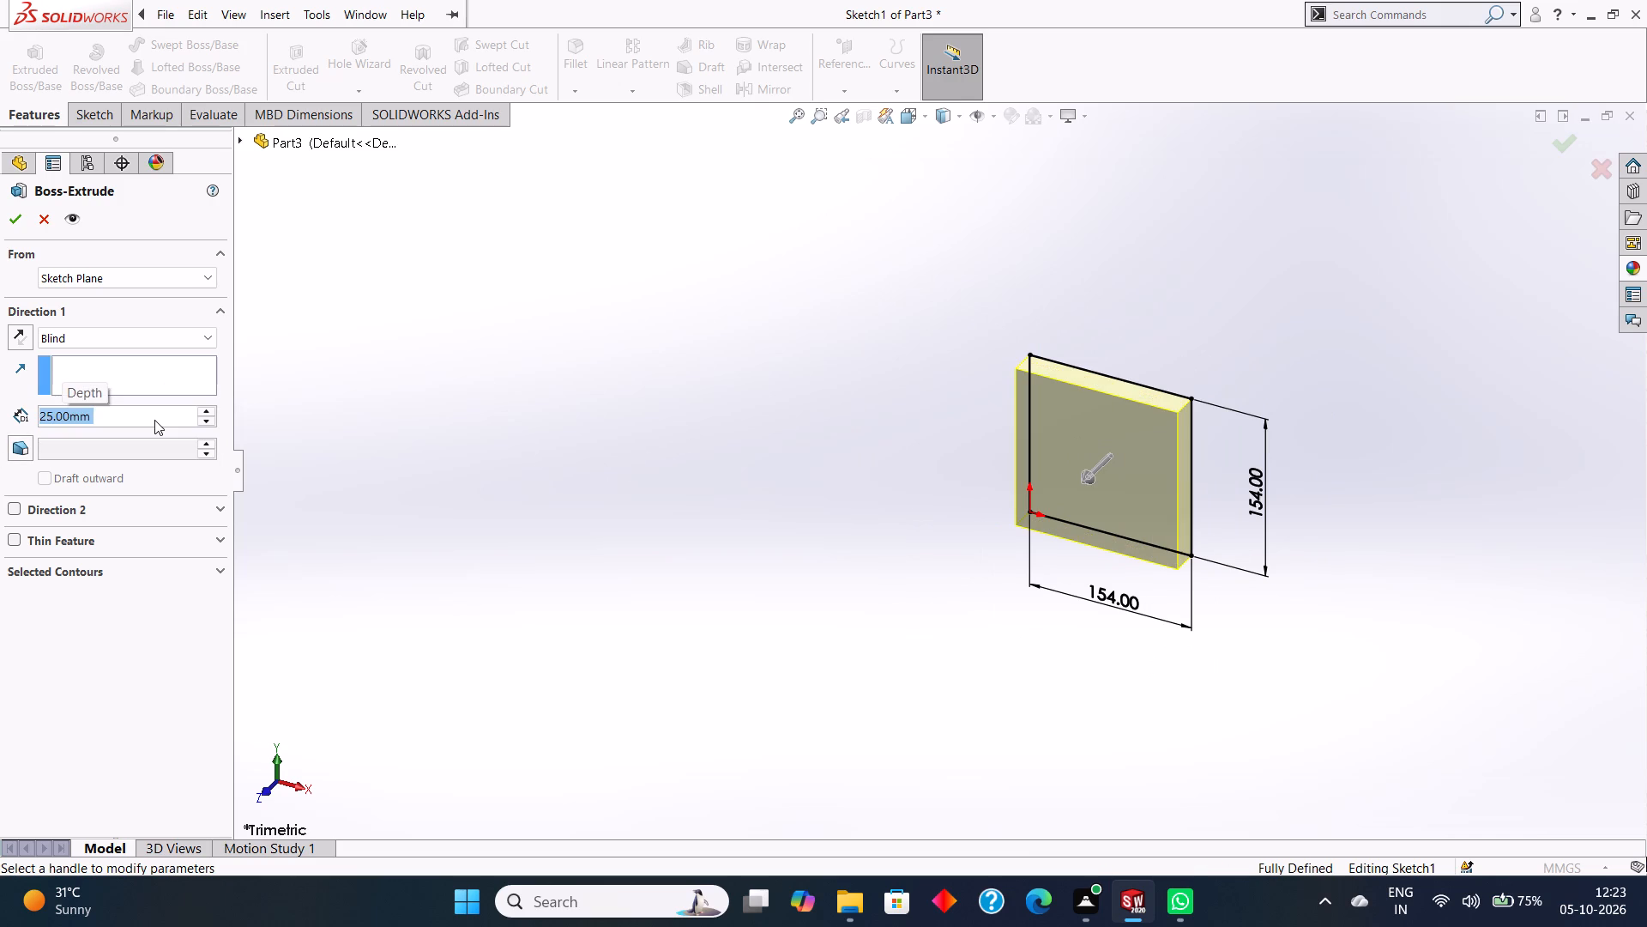
pyautogui.click(17, 212)
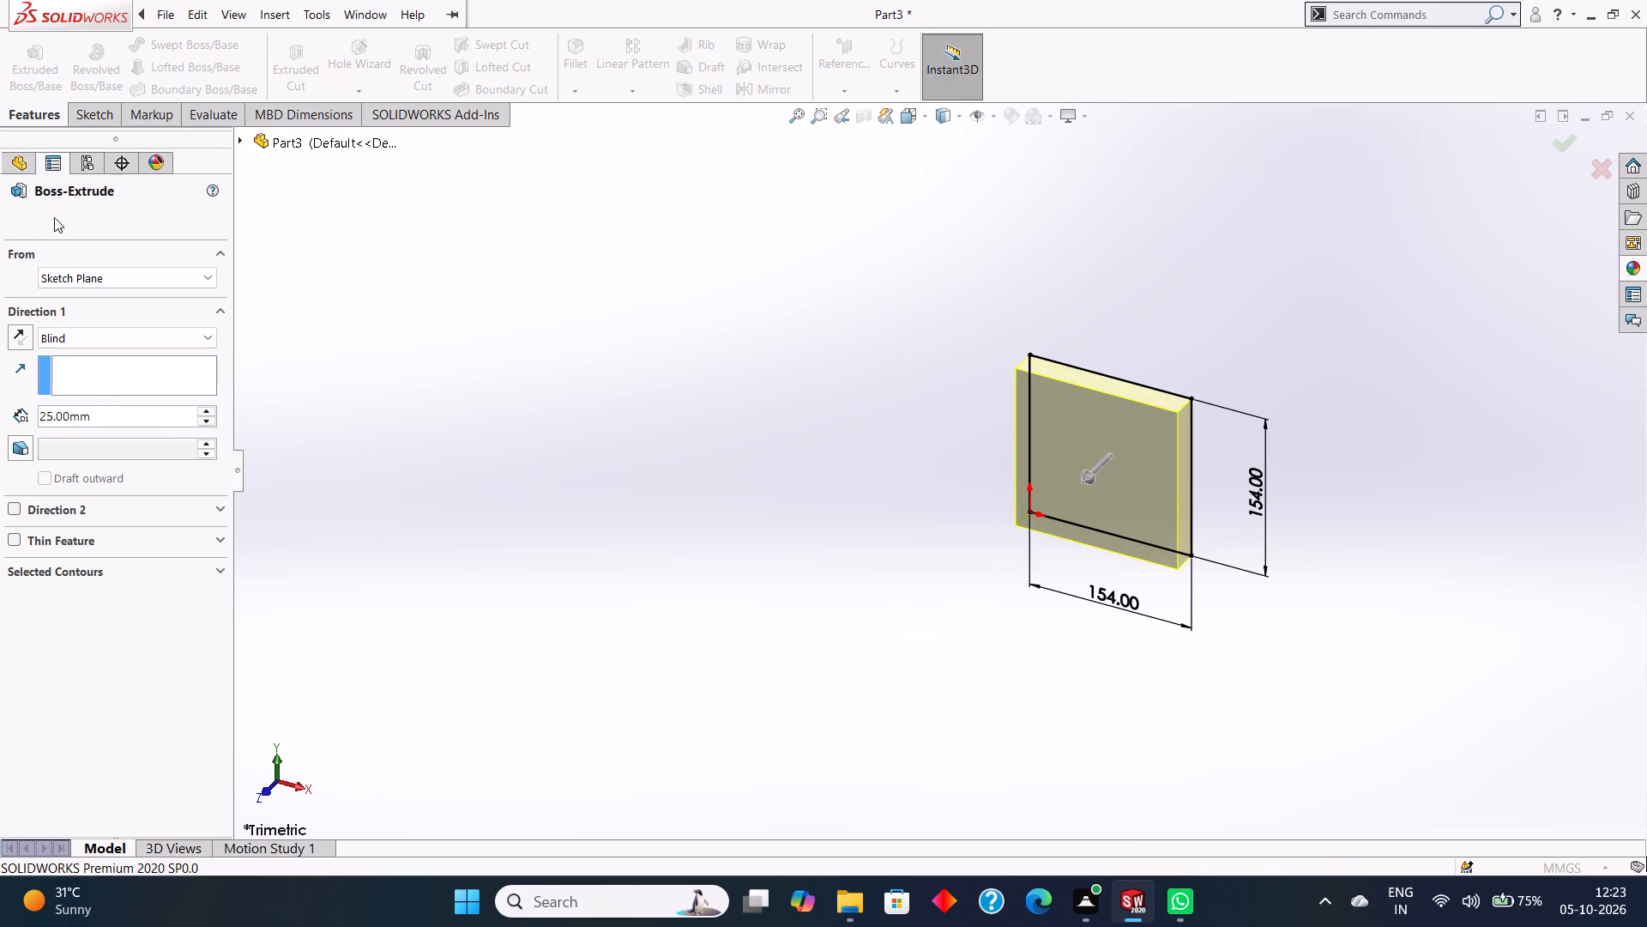
pyautogui.click(708, 512)
# Orient the view normal to the plate's large front face and clear the selection.
pyautogui.click(1086, 488)
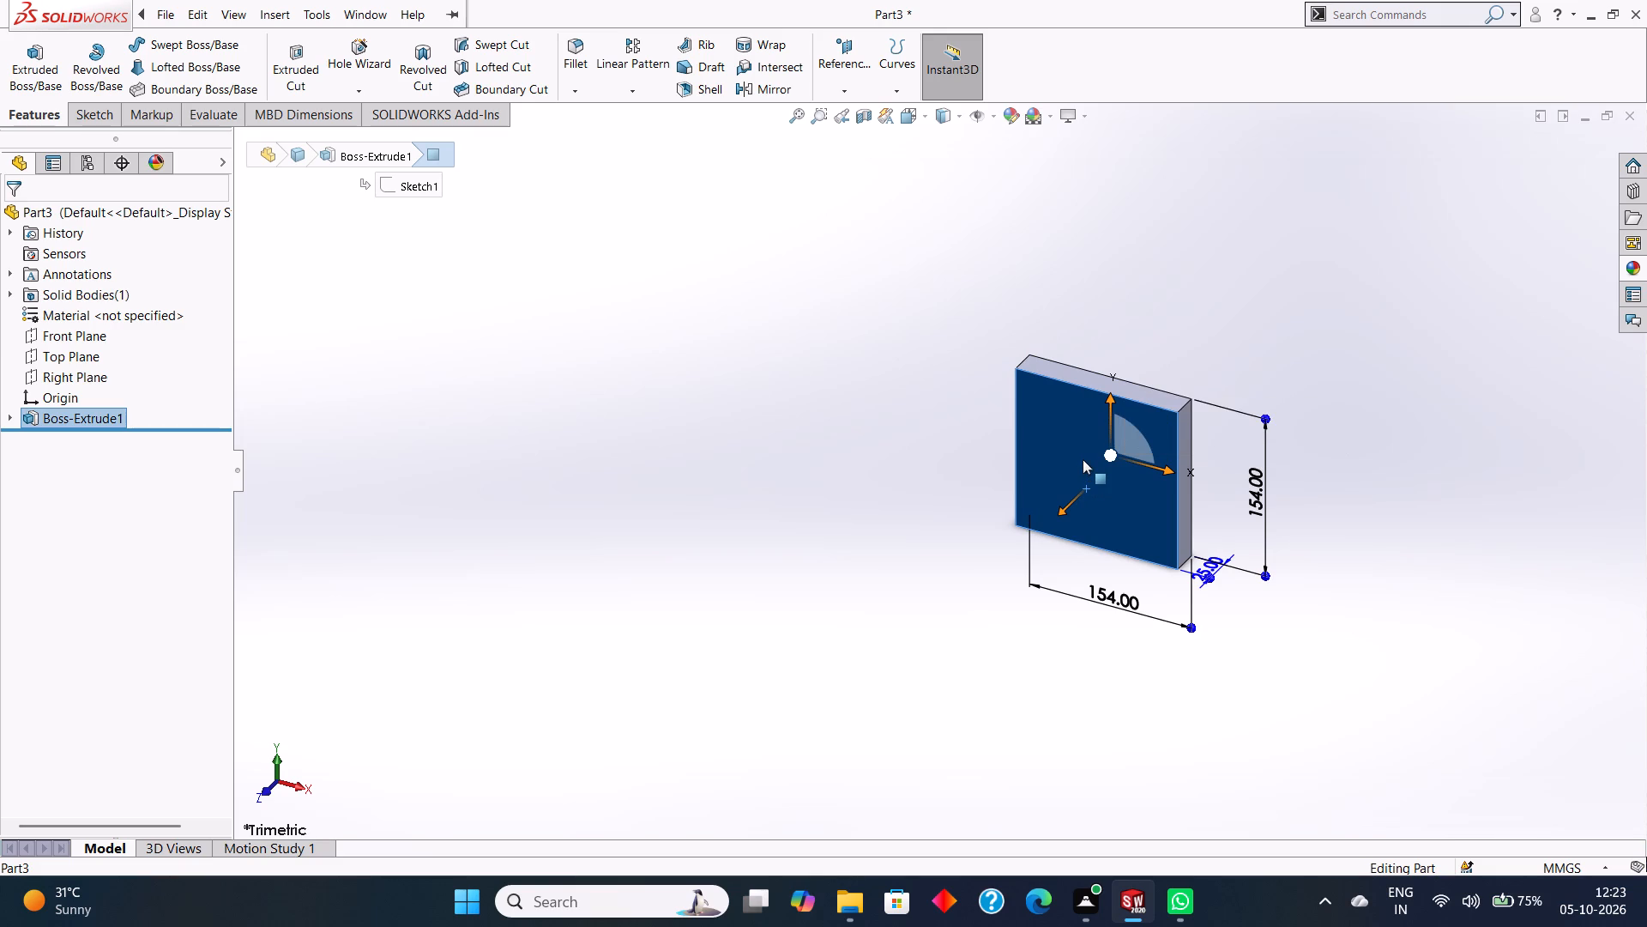
pyautogui.hotkey('ctrl', '8')
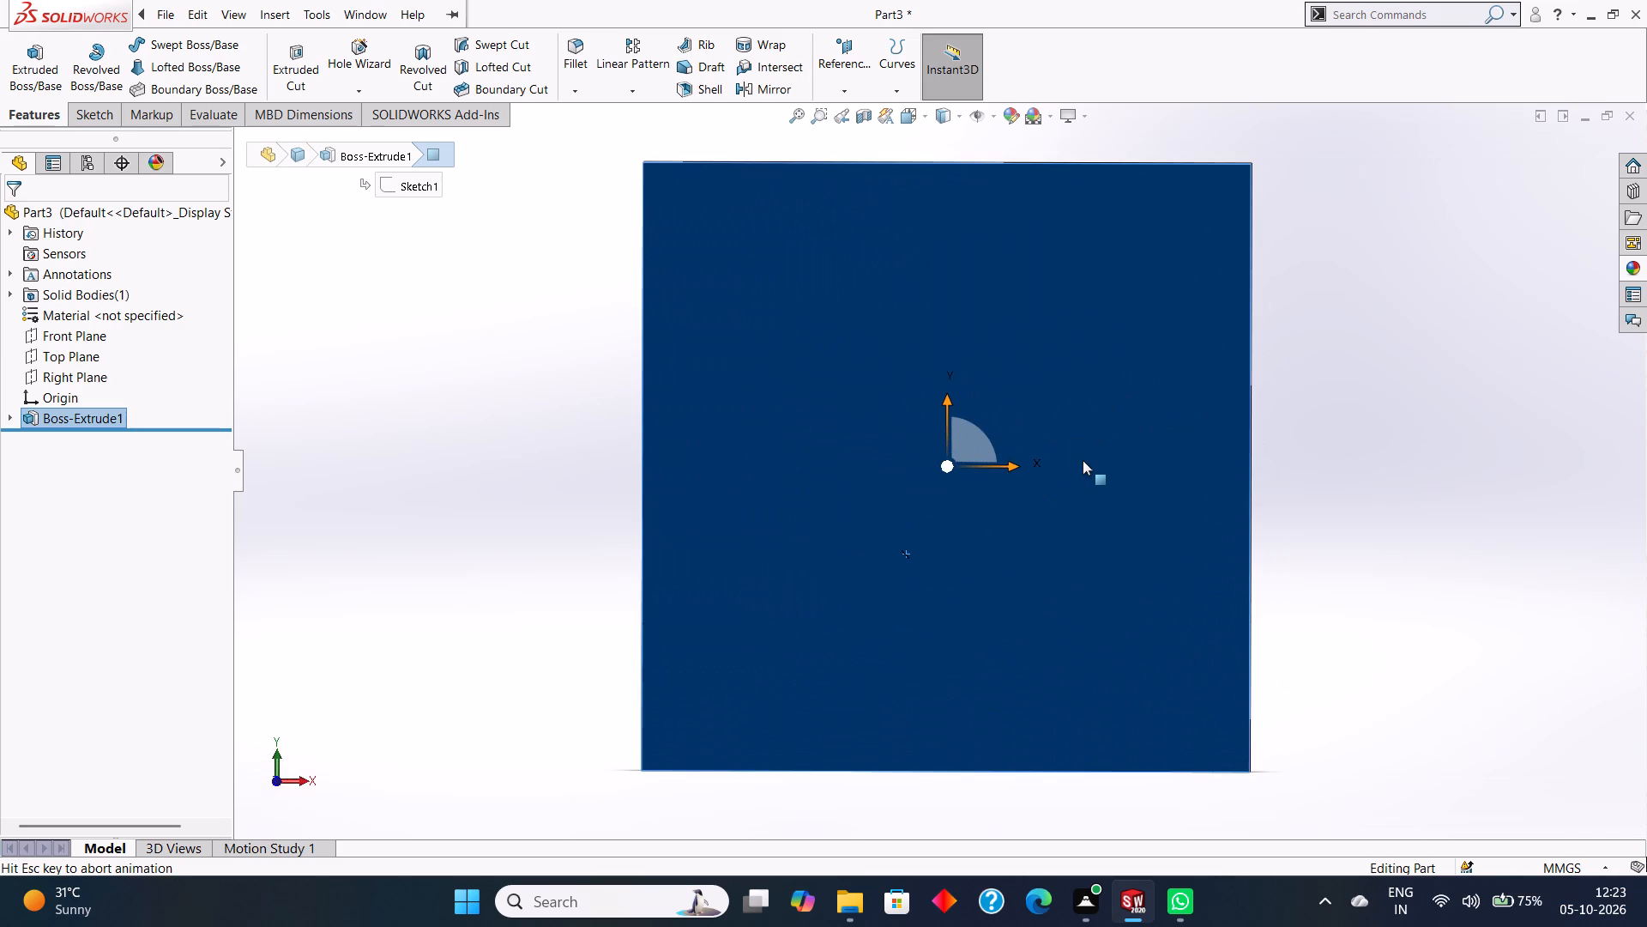
pyautogui.press('Escape')
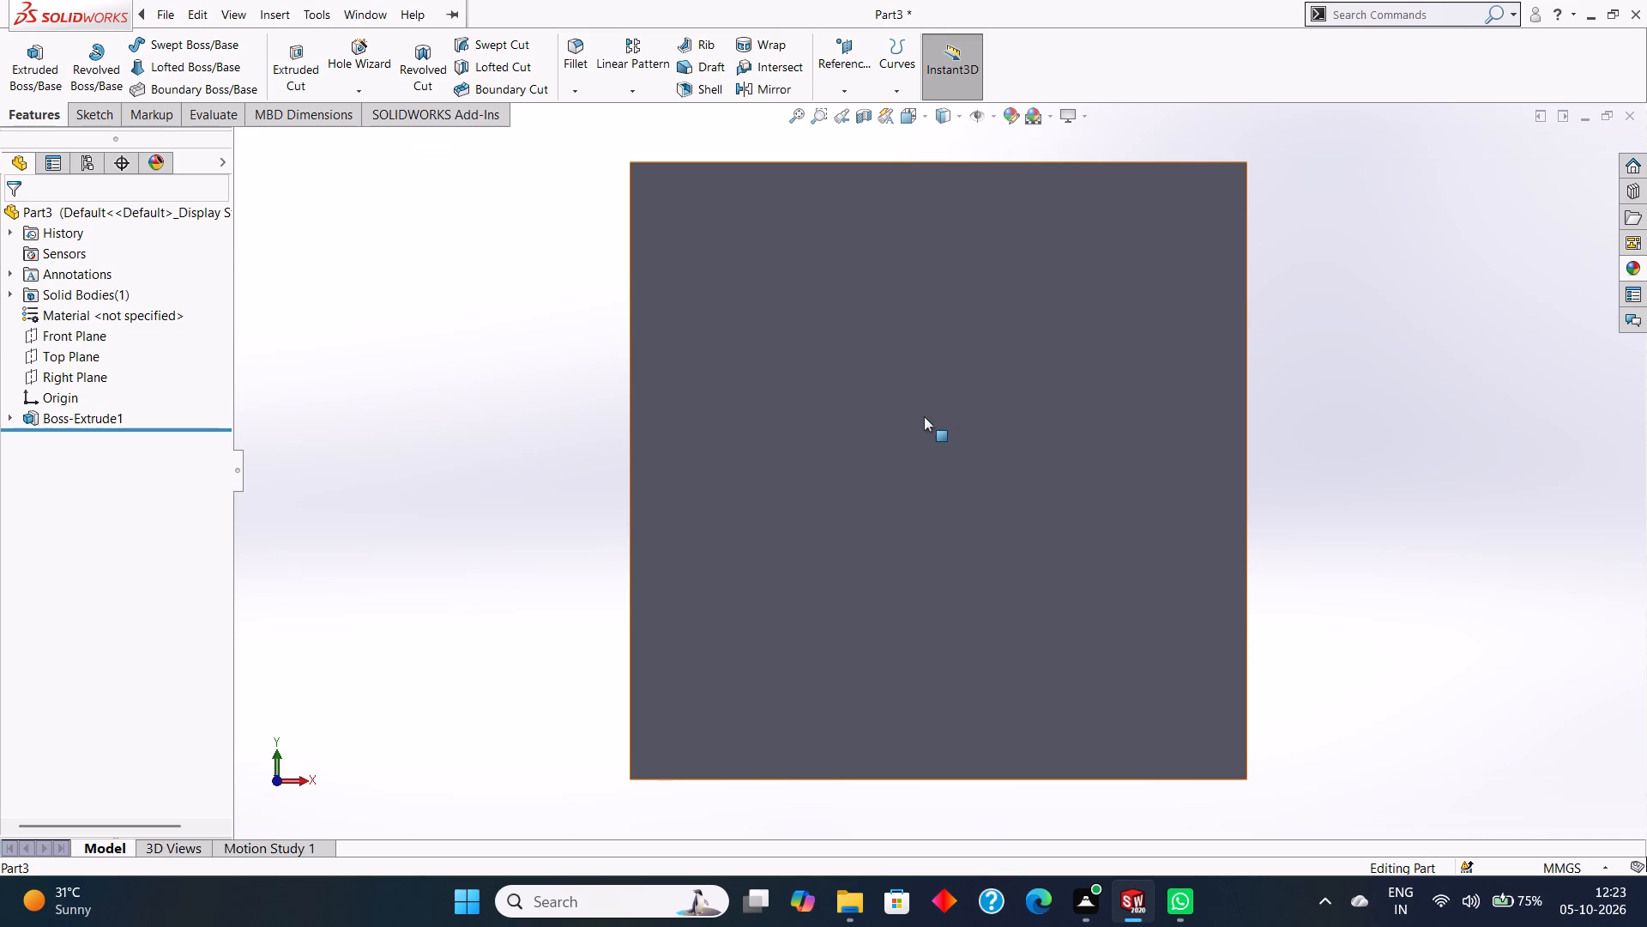
pyautogui.press('Escape')
pyautogui.press('Escape')
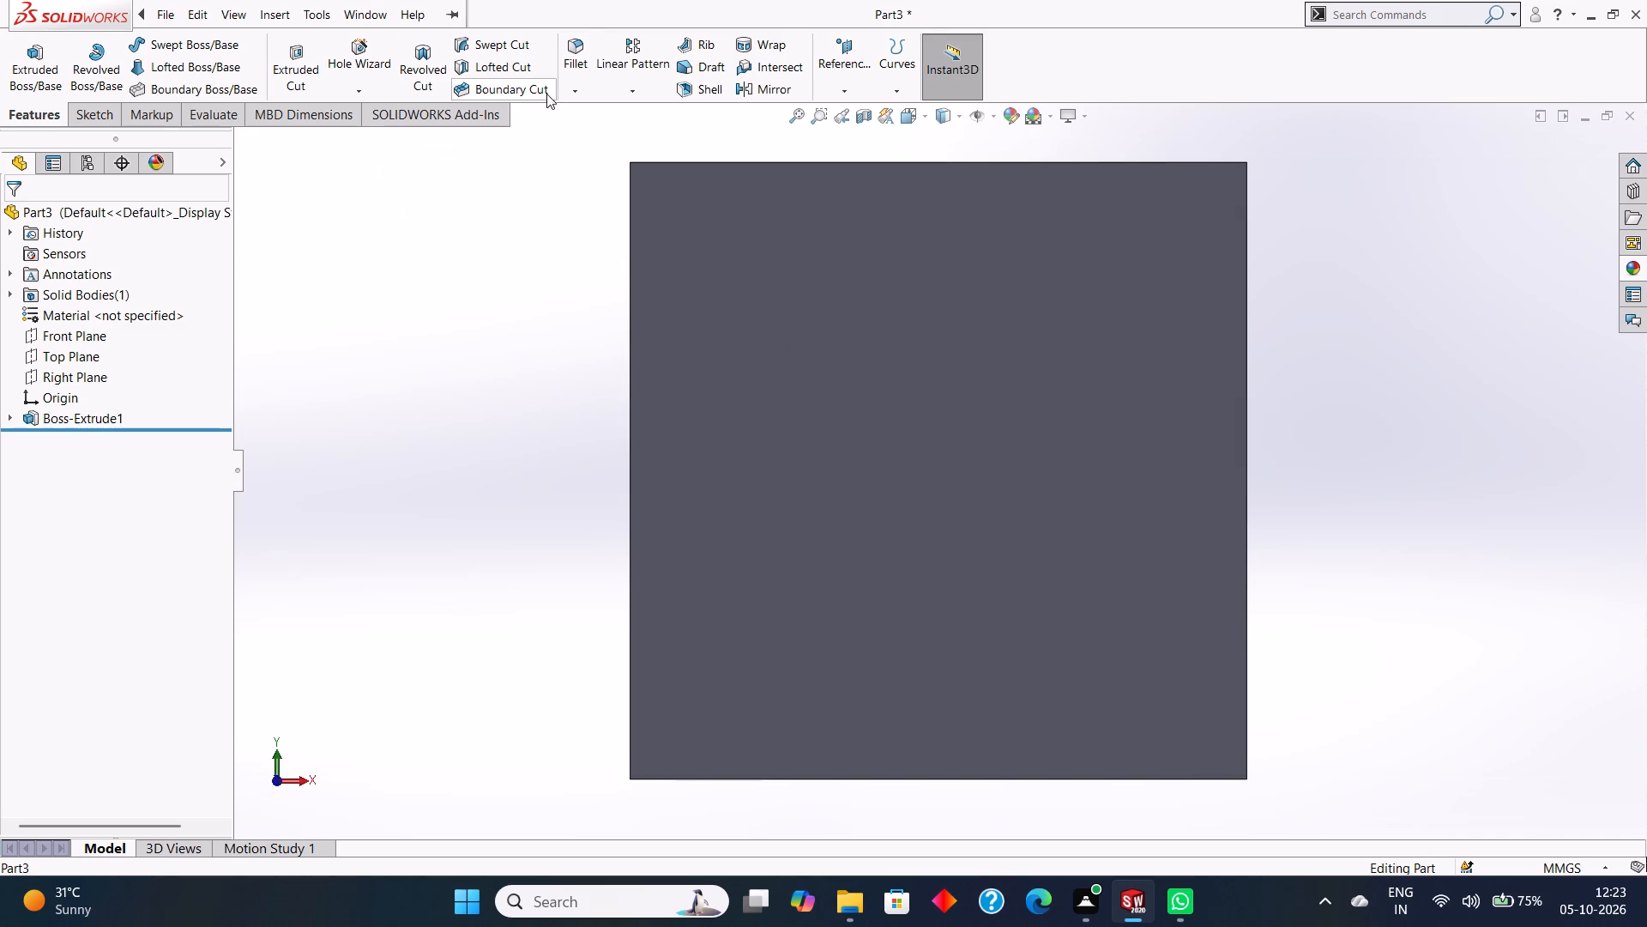
# Fillet the plate's four short corner edges with a symmetric 26 mm radius.
pyautogui.click(578, 92)
pyautogui.click(589, 107)
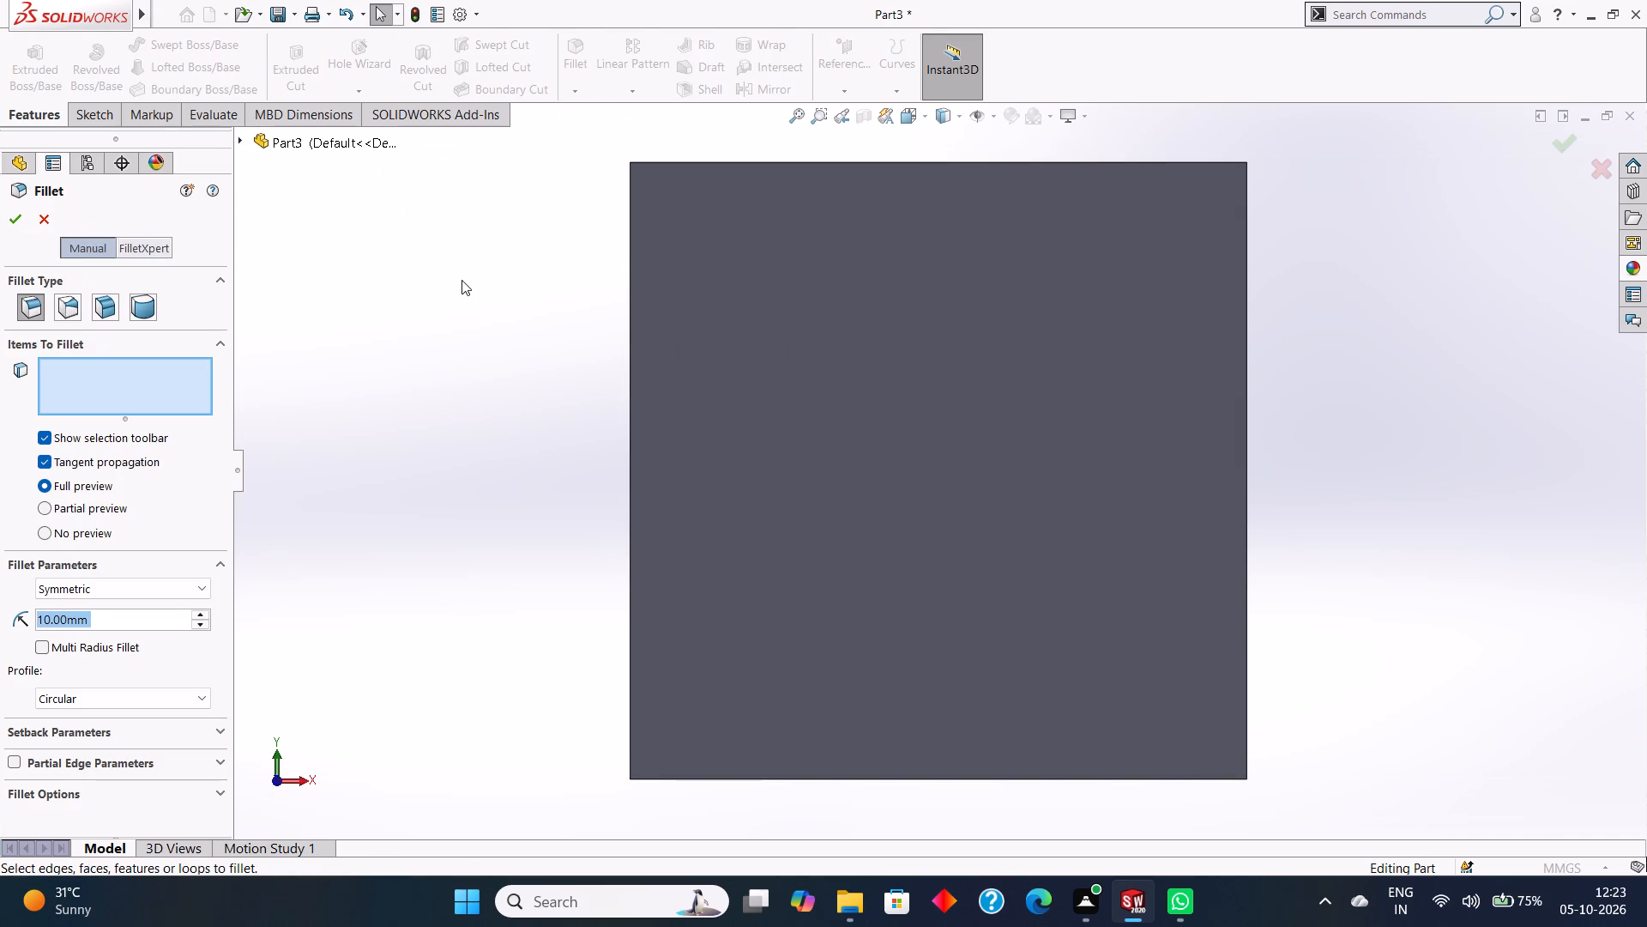
pyautogui.write('26')
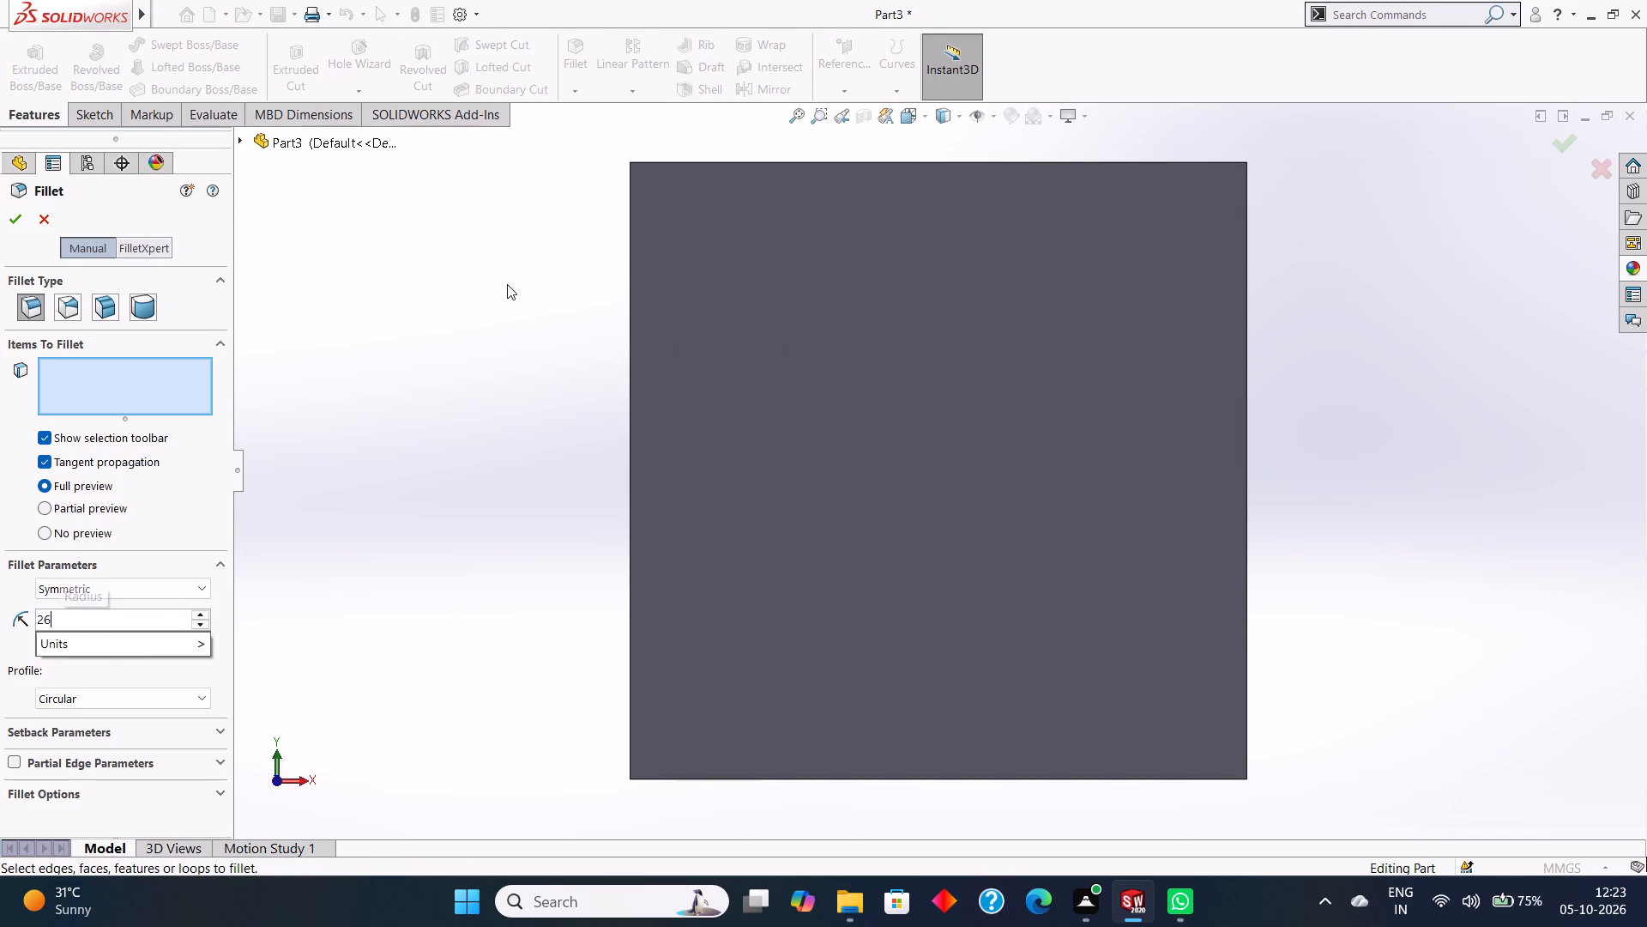
pyautogui.press('Return')
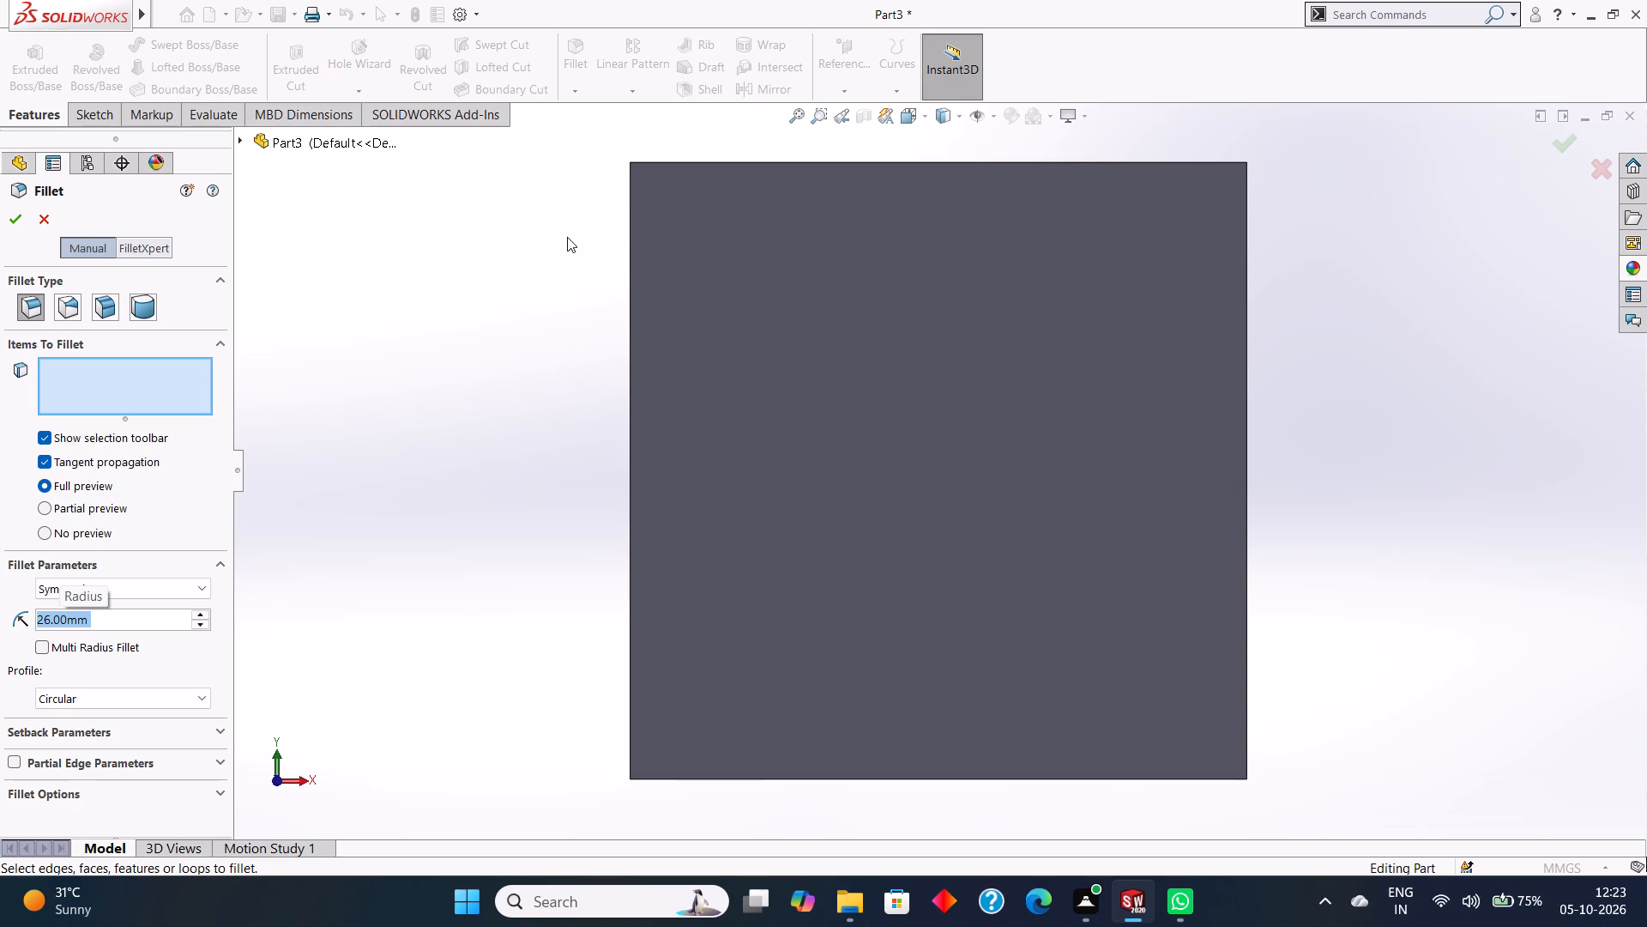
pyautogui.moveTo(564, 237); pyautogui.dragTo(624, 317, button='middle')
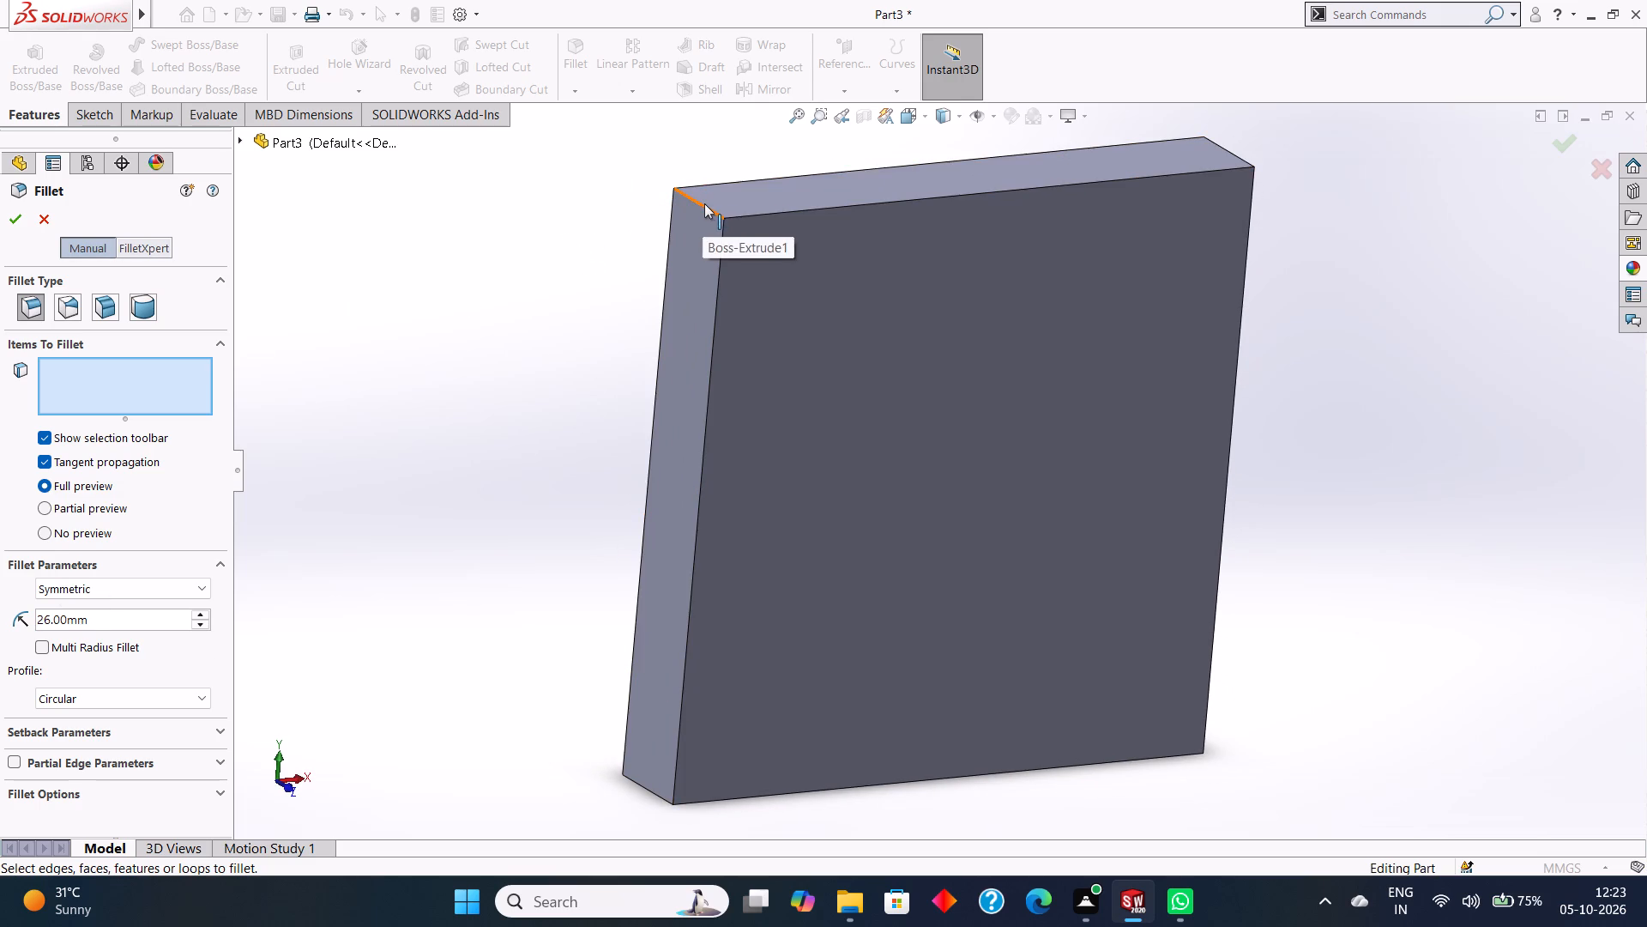
pyautogui.click(705, 206)
pyautogui.moveTo(1428, 283); pyautogui.dragTo(1355, 300, button='middle')
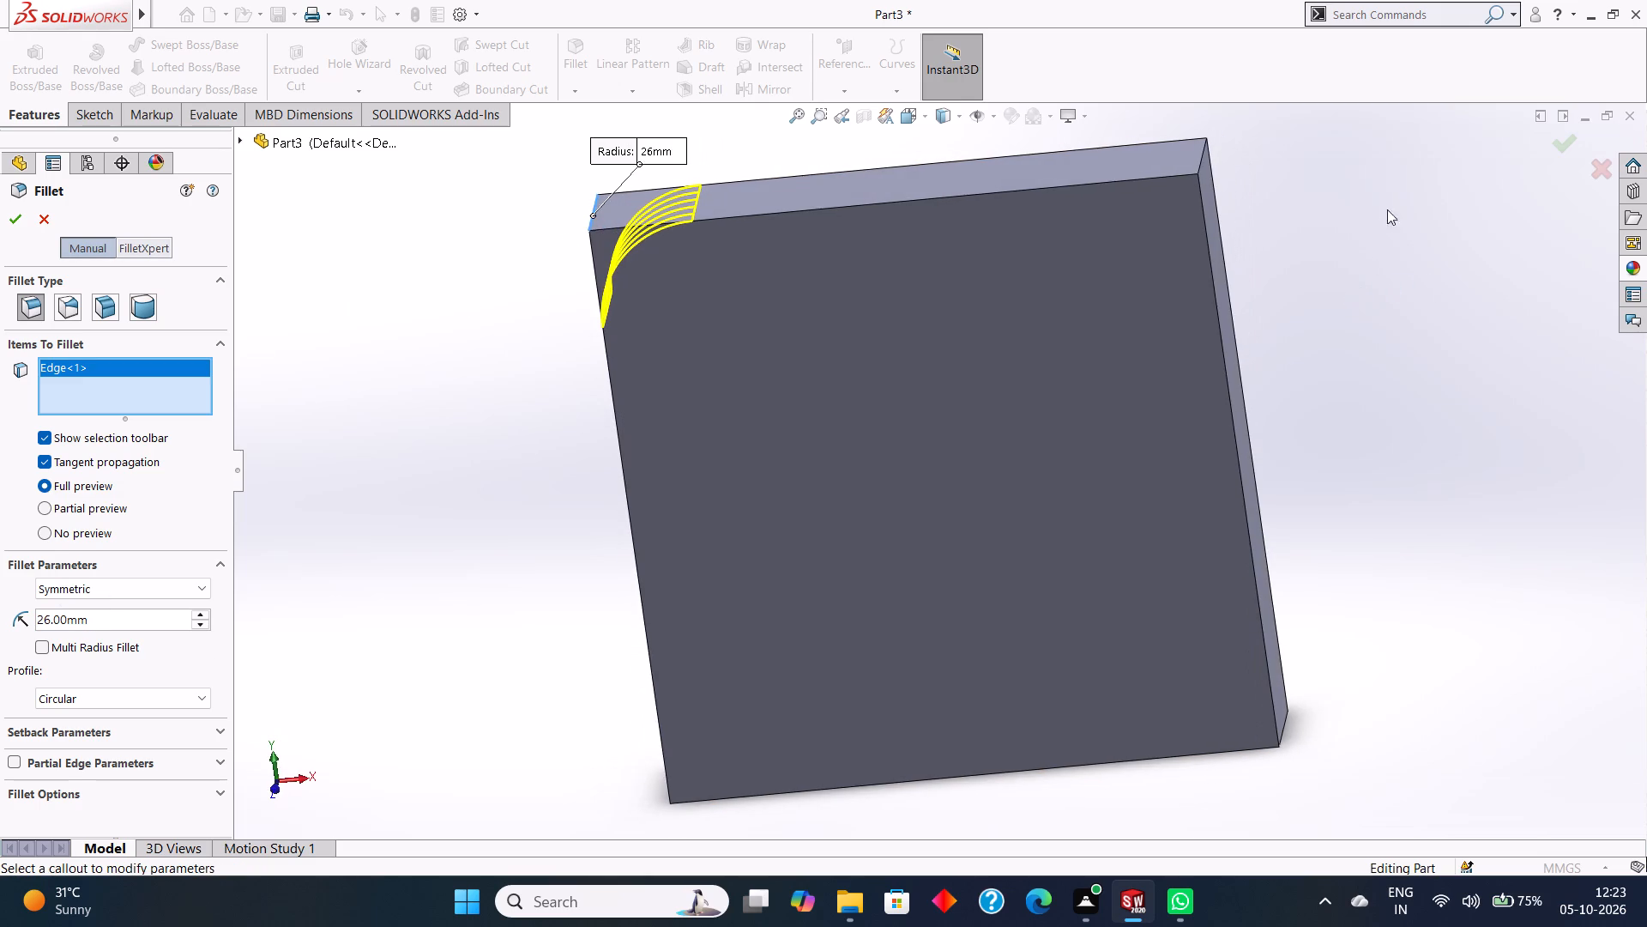
pyautogui.moveTo(1393, 202); pyautogui.dragTo(1385, 247, button='middle')
pyautogui.click(1186, 197)
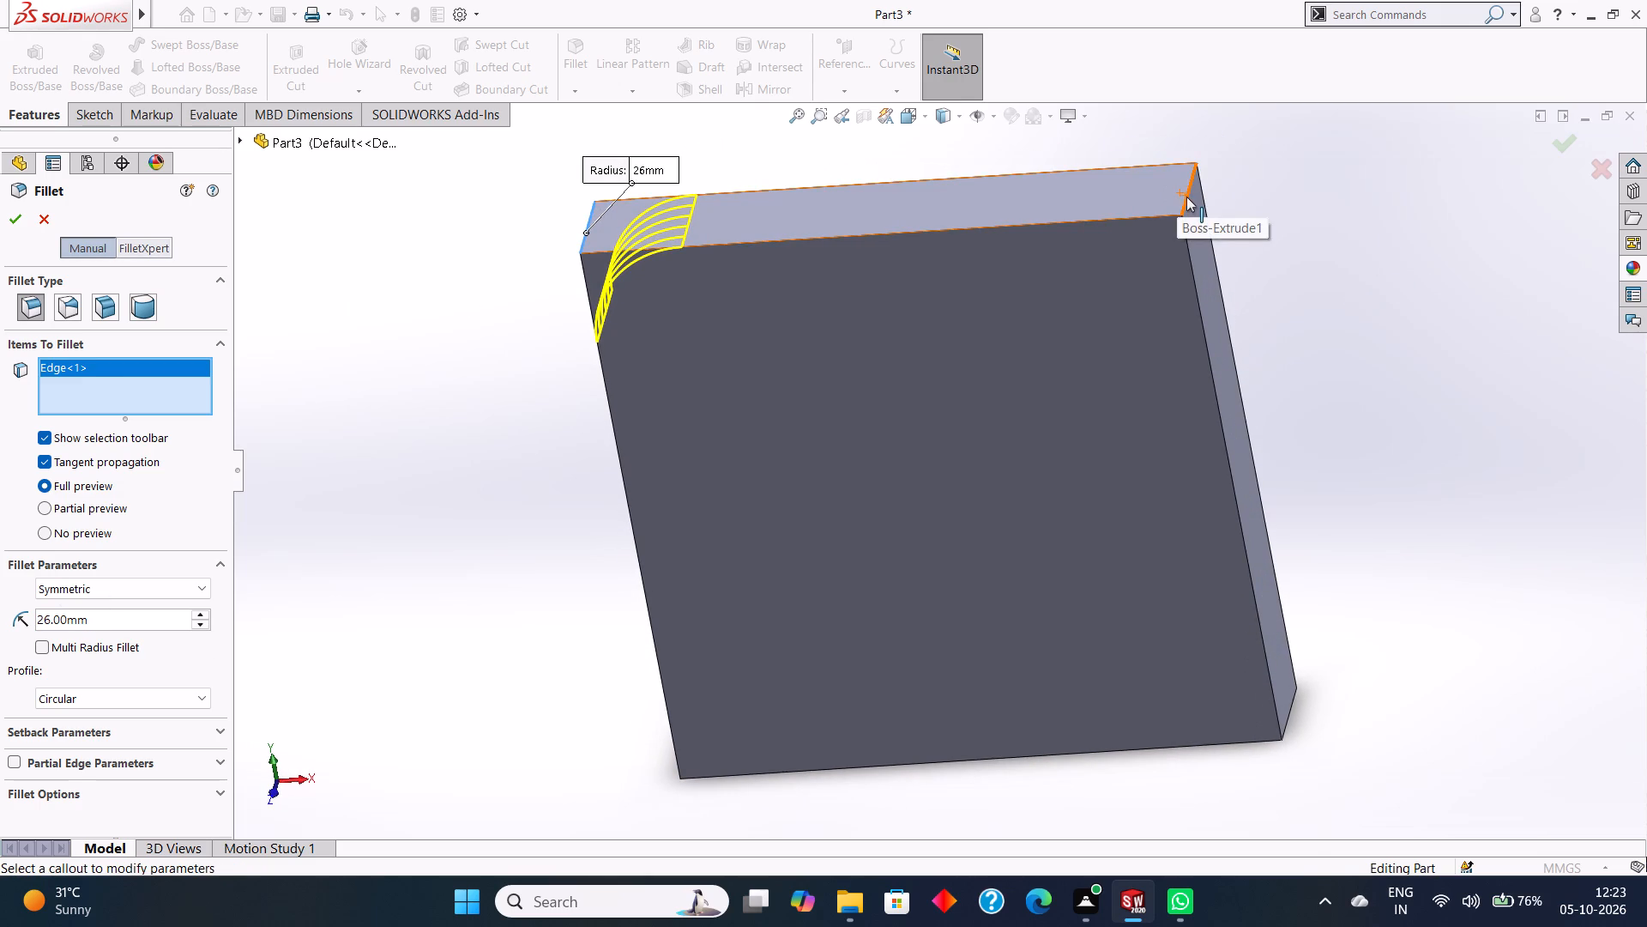
pyautogui.moveTo(1420, 598); pyautogui.dragTo(1389, 306, button='middle')
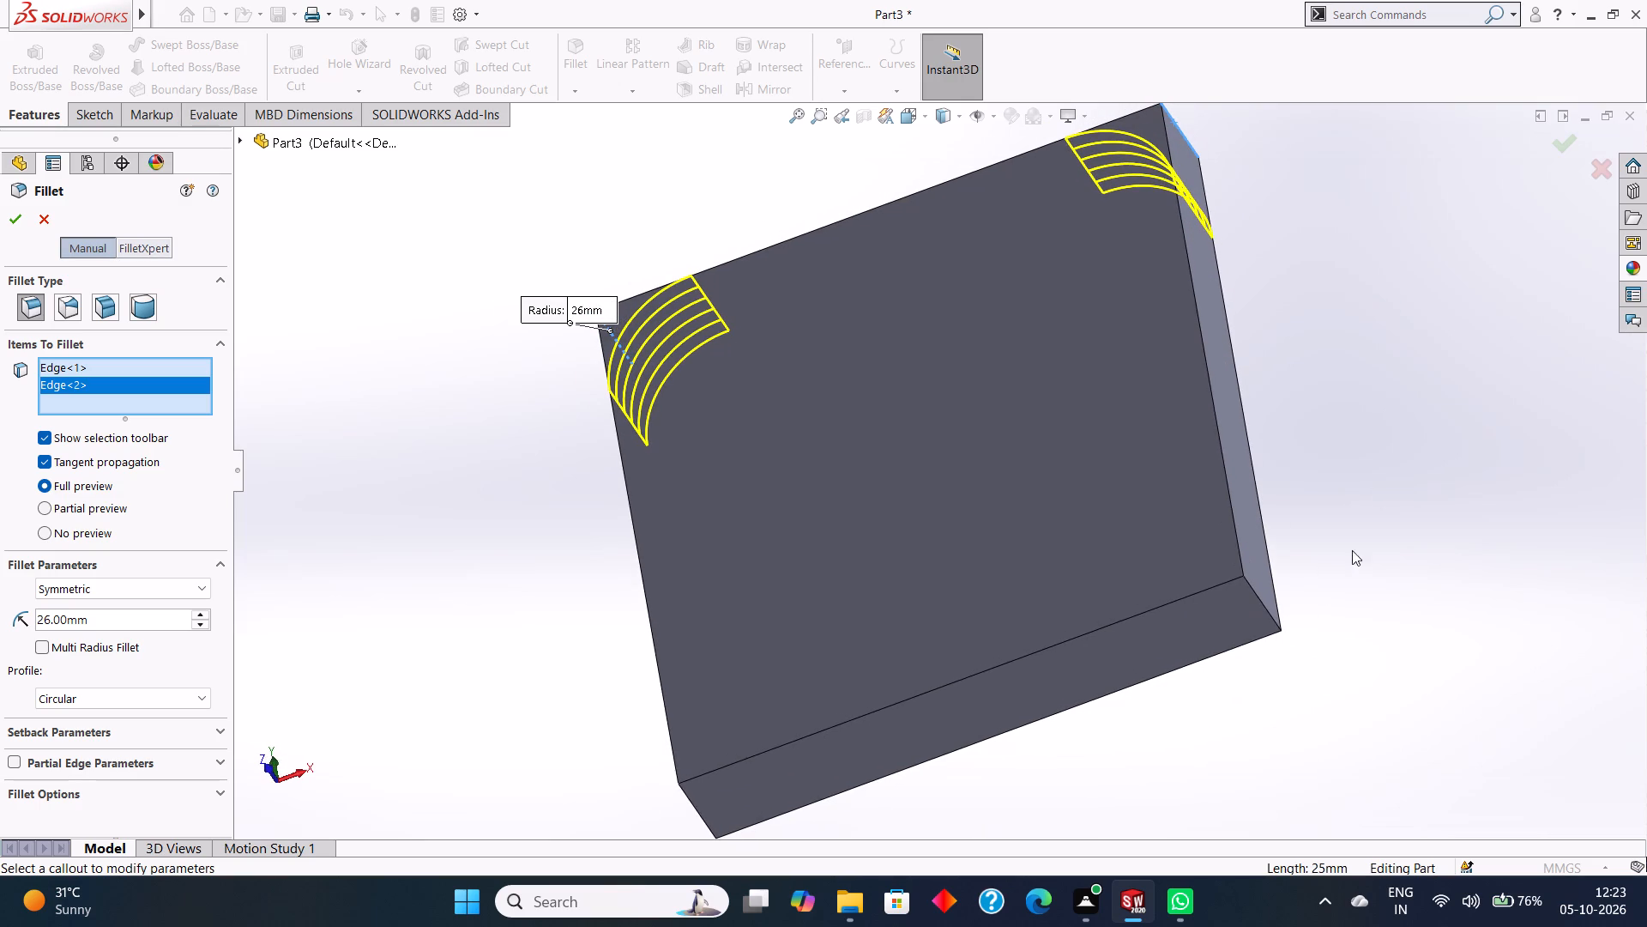
pyautogui.click(1260, 605)
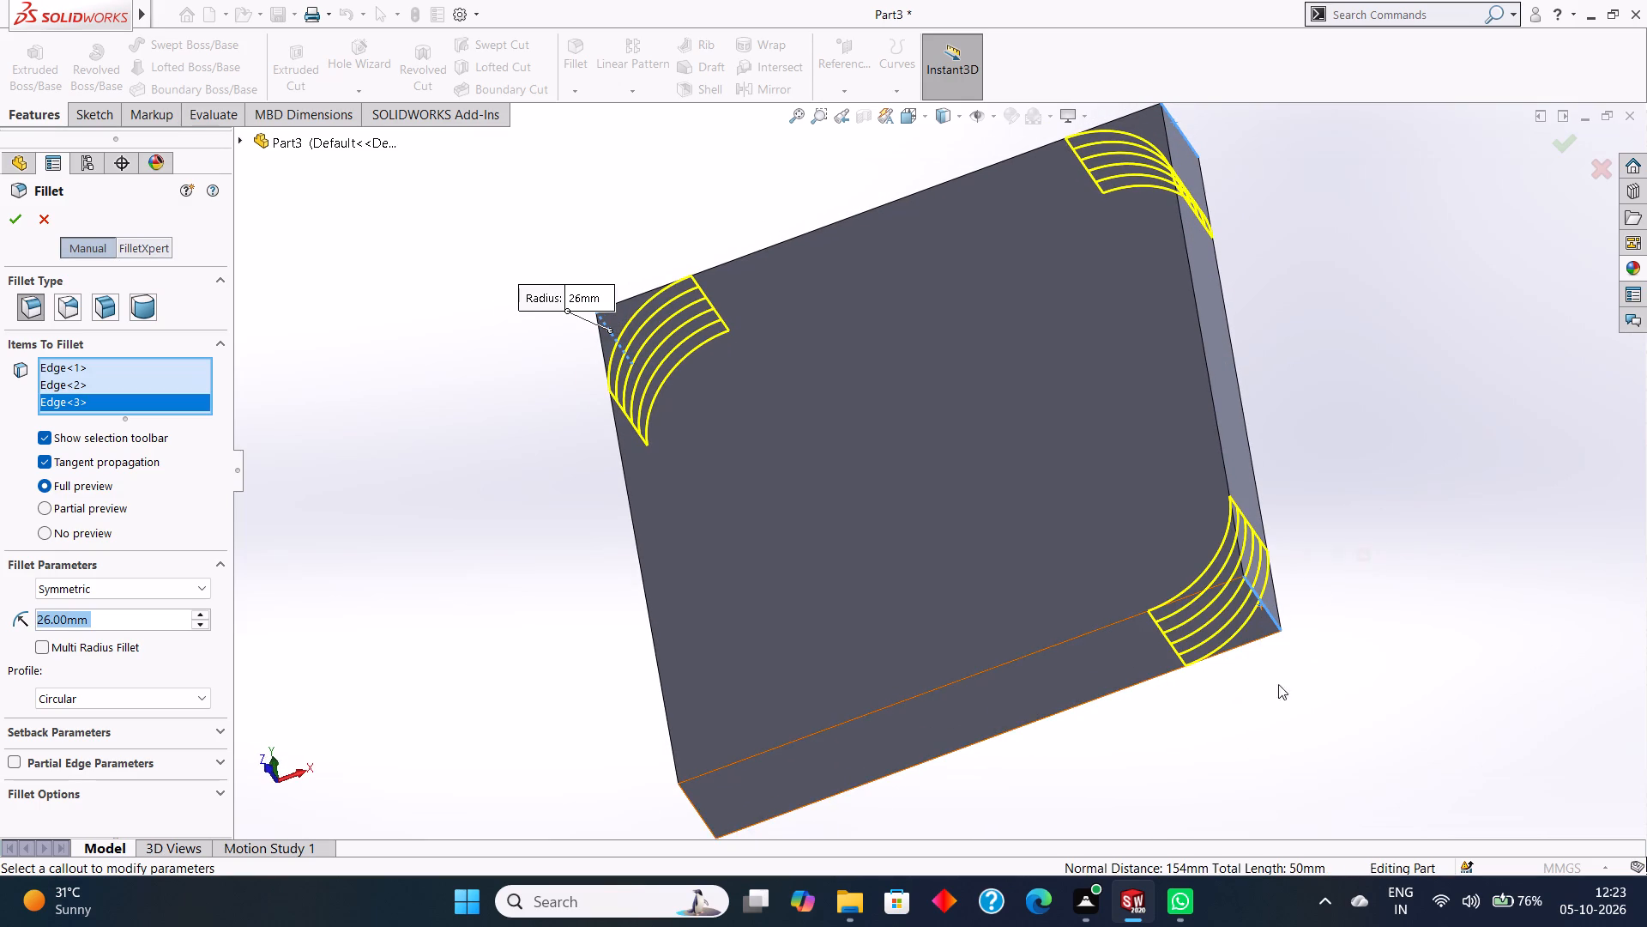
pyautogui.scroll(1, 1322, 673)
pyautogui.moveTo(1346, 671); pyautogui.dragTo(1405, 601, button='middle')
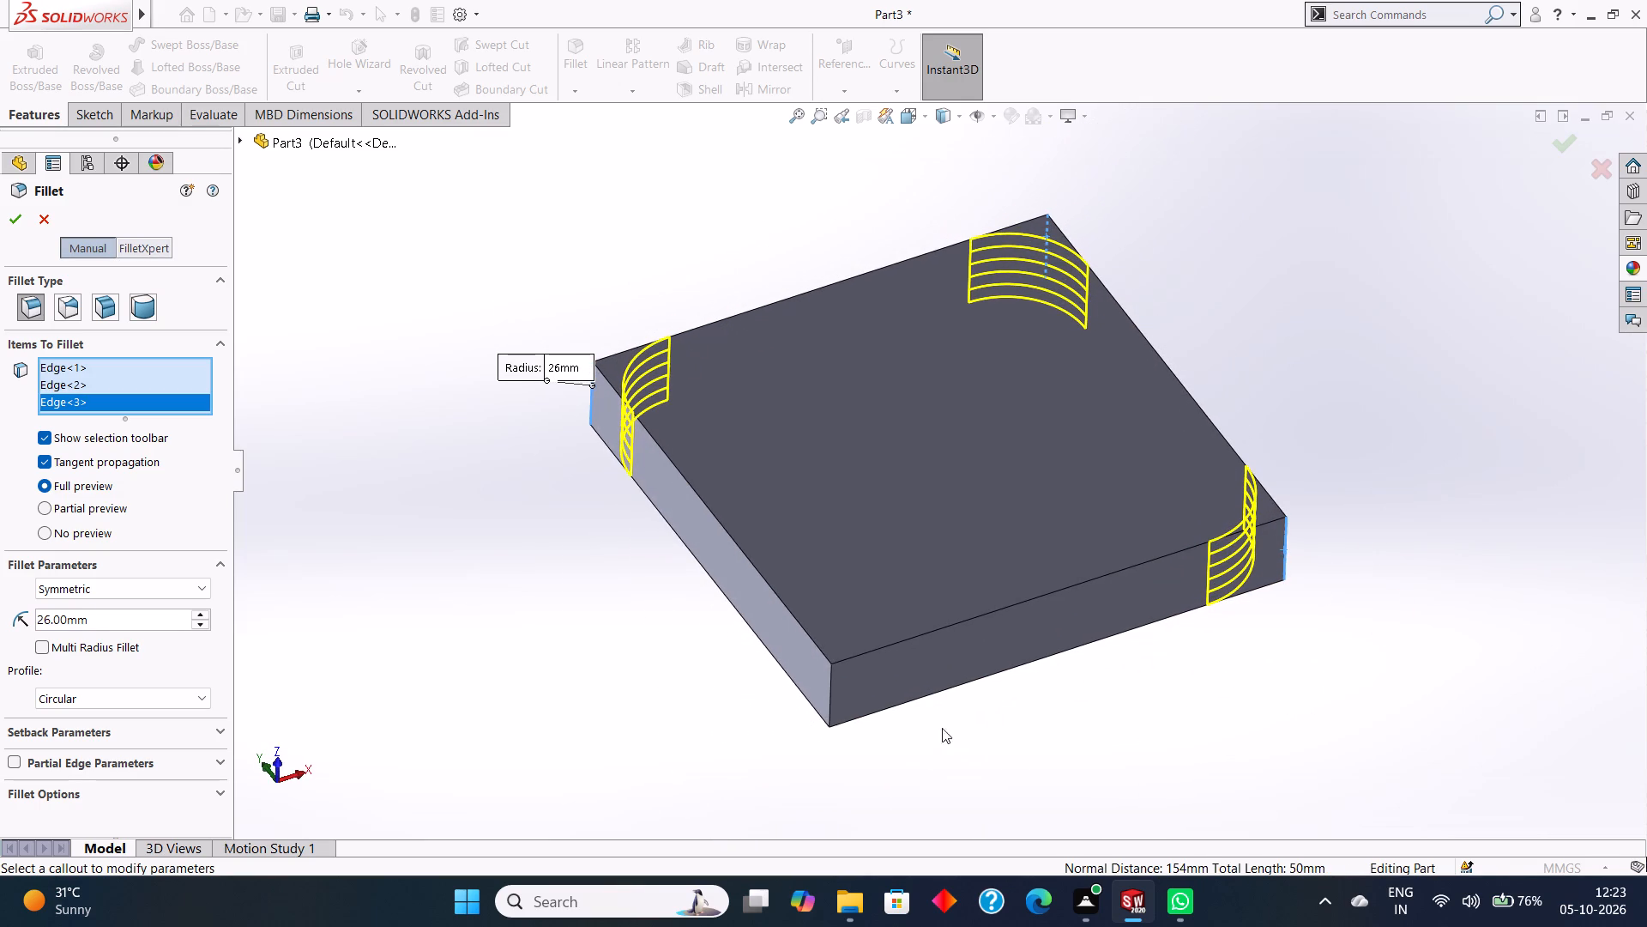
pyautogui.click(831, 684)
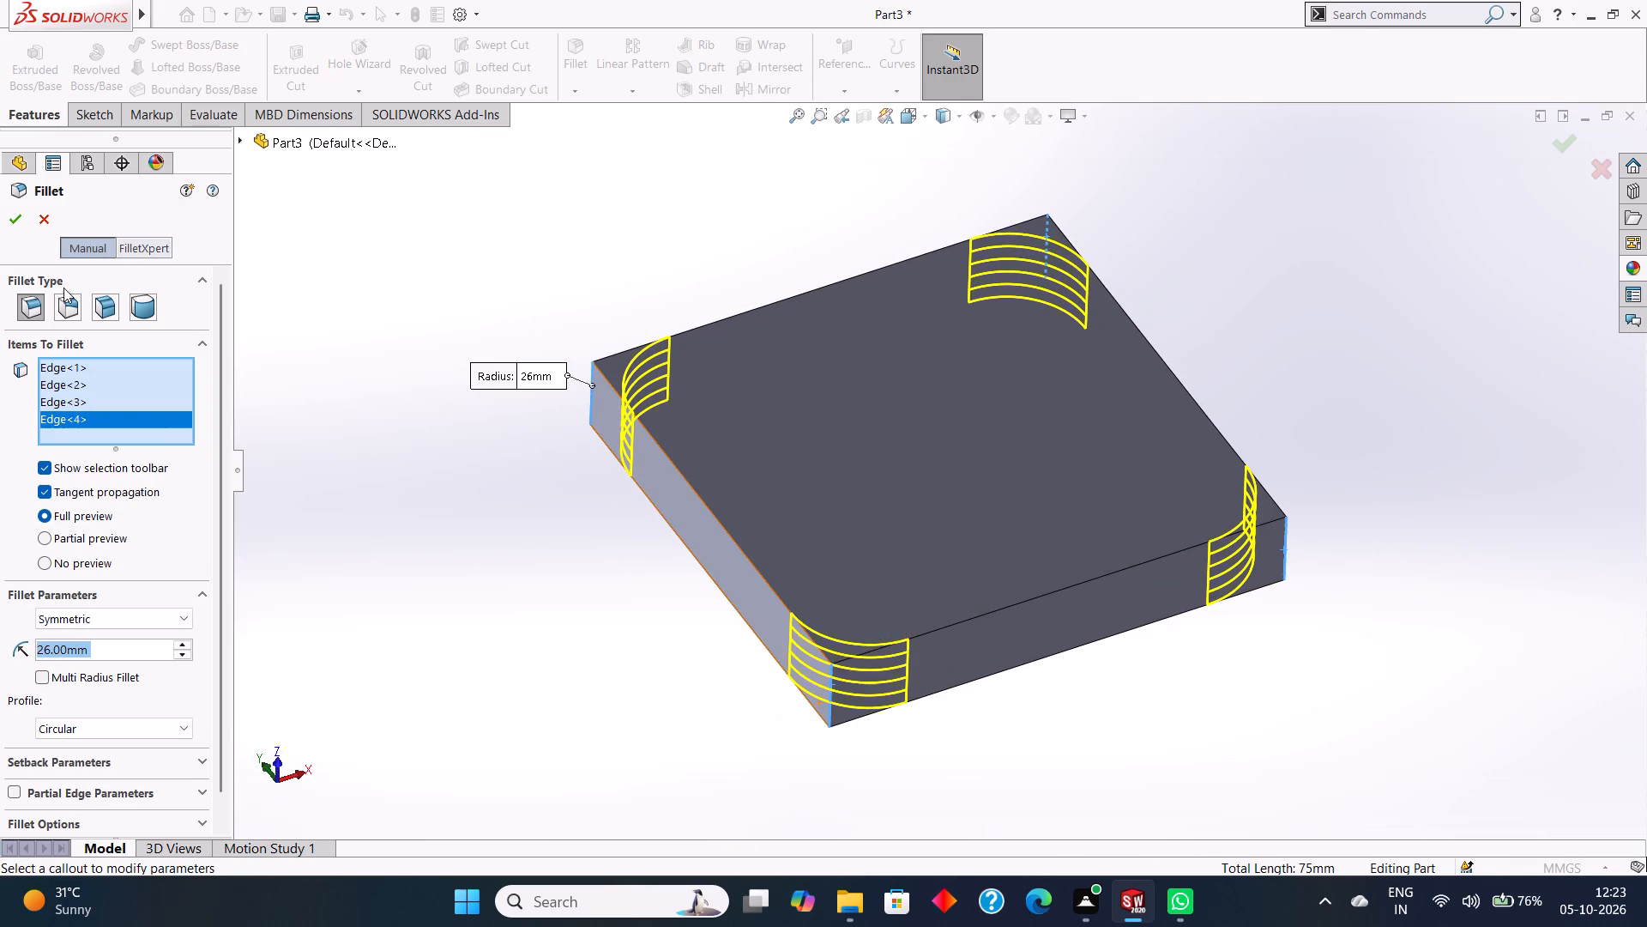
pyautogui.click(3, 219)
pyautogui.click(363, 370)
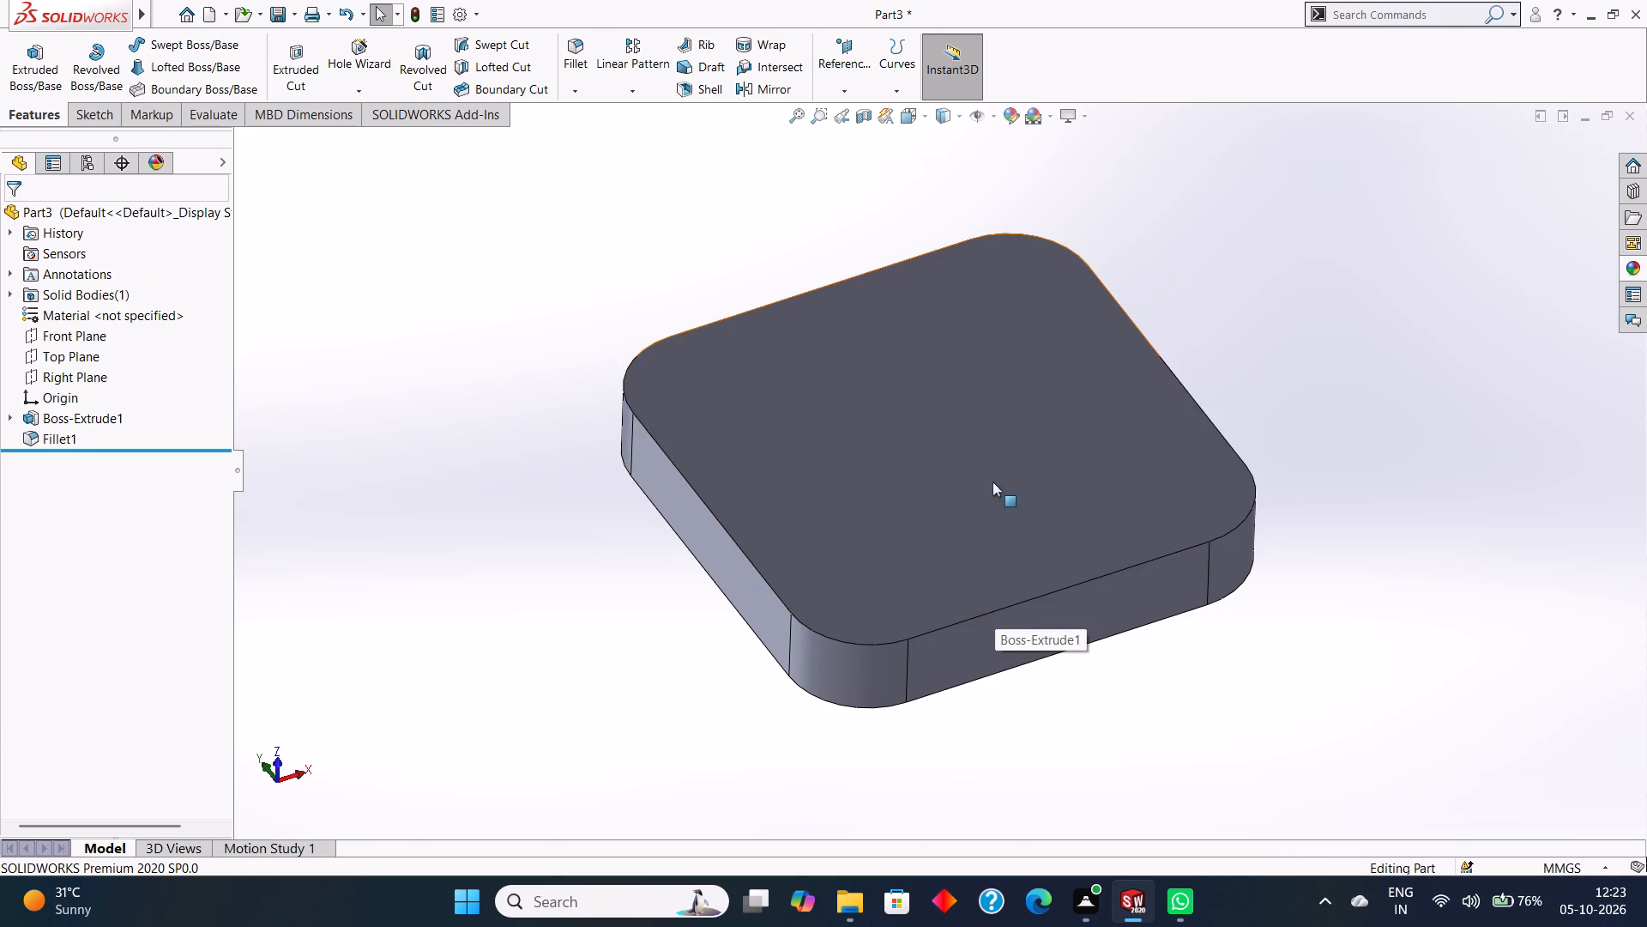
# Start a sketch on the plate's front face and draw a circle about 33 mm in diameter, centred on the upper-left corner fillet's centre.
pyautogui.click(971, 429)
pyautogui.hotkey('ctrl', '8')
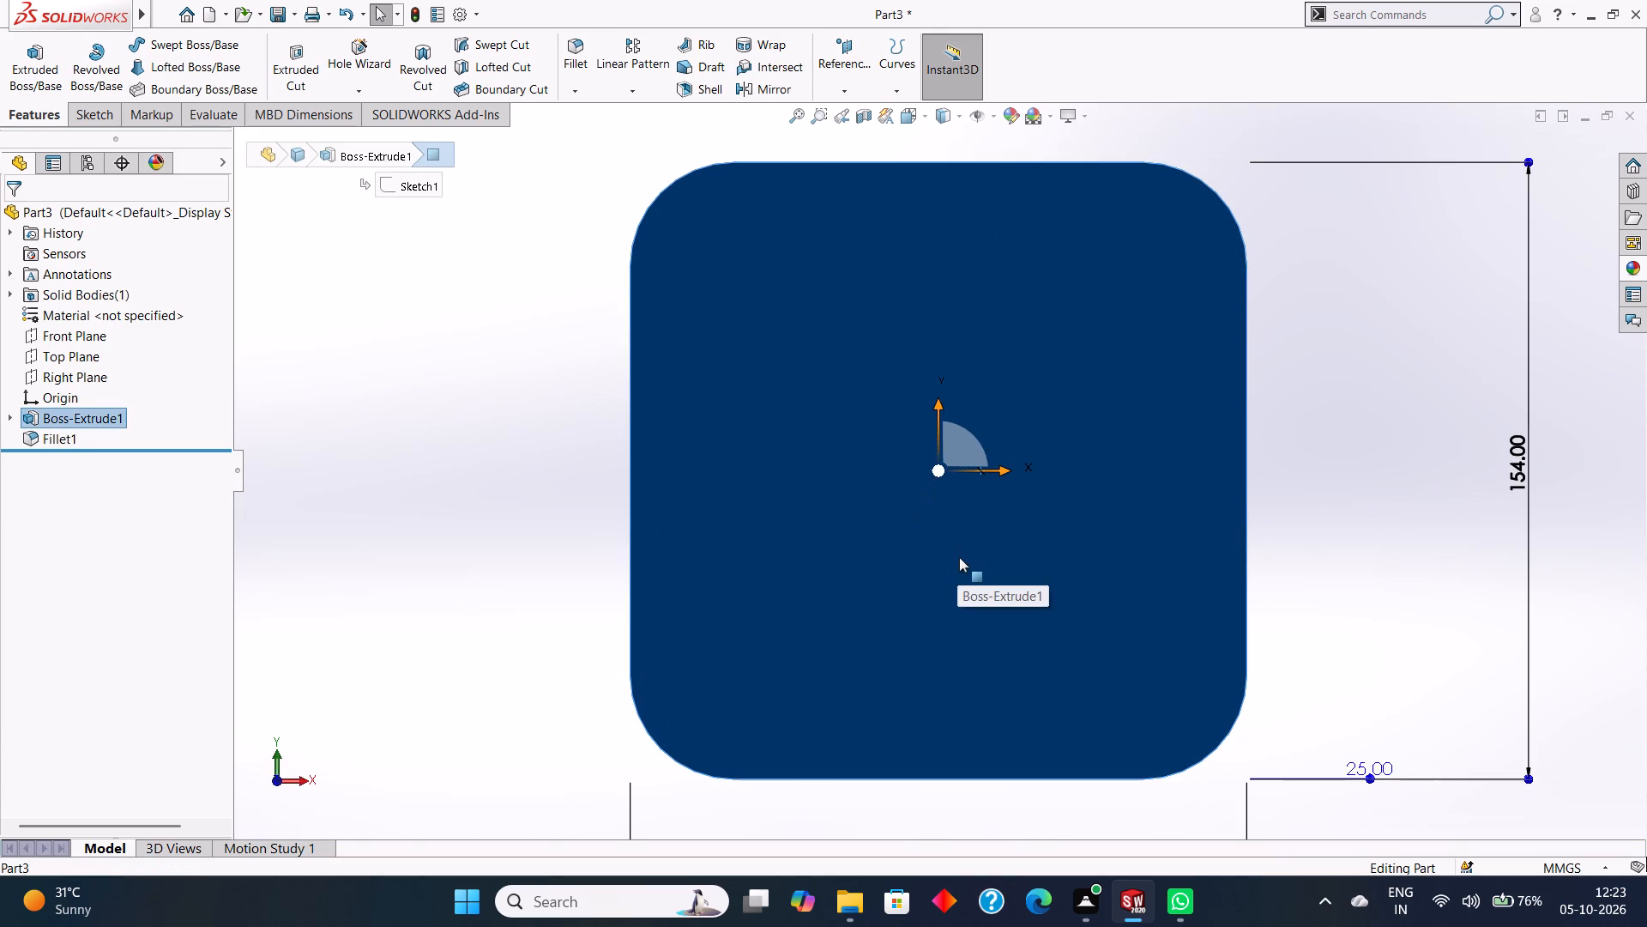
pyautogui.rightClick(853, 321)
pyautogui.click(893, 300)
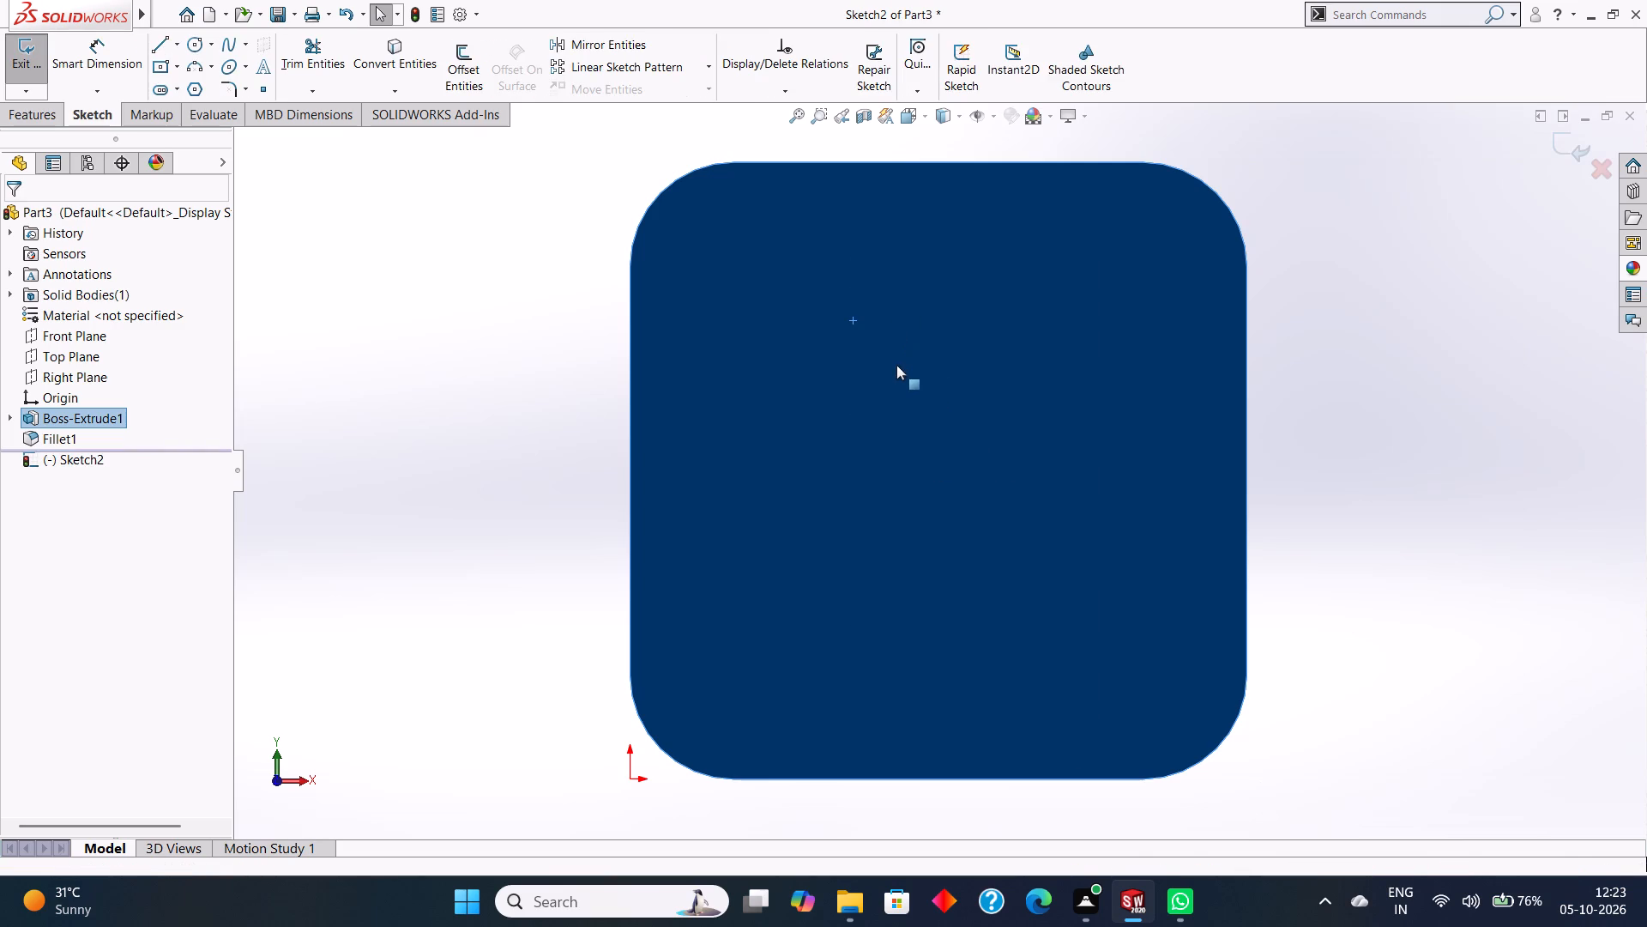
pyautogui.press('Escape')
pyautogui.click(199, 40)
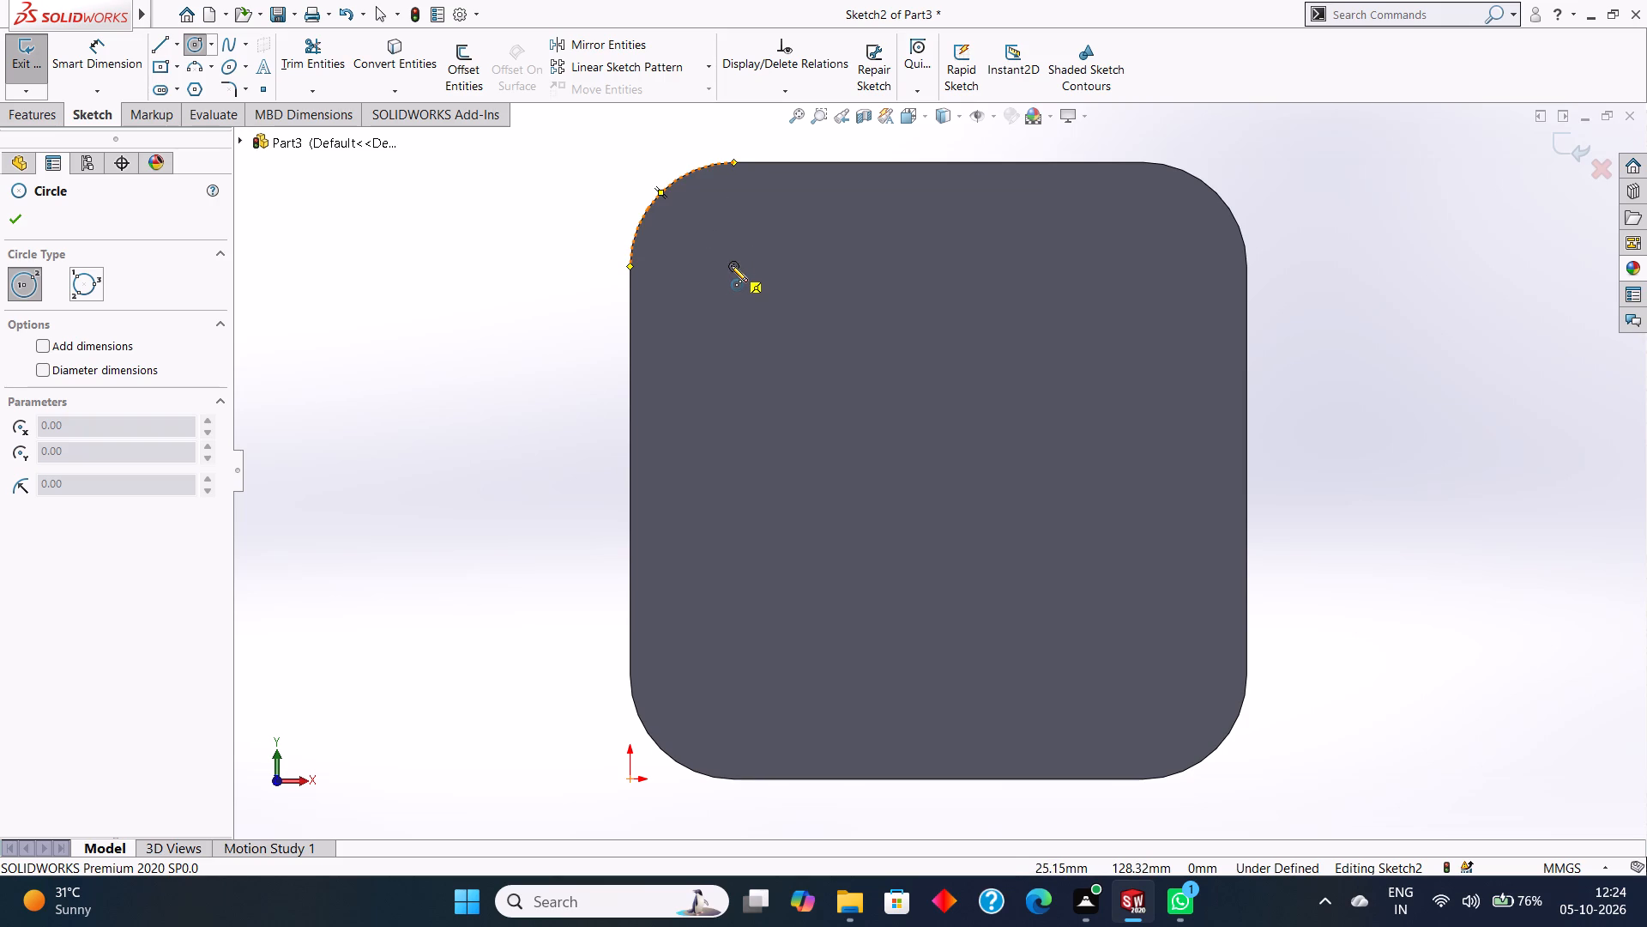
pyautogui.moveTo(731, 265); pyautogui.dragTo(769, 311)
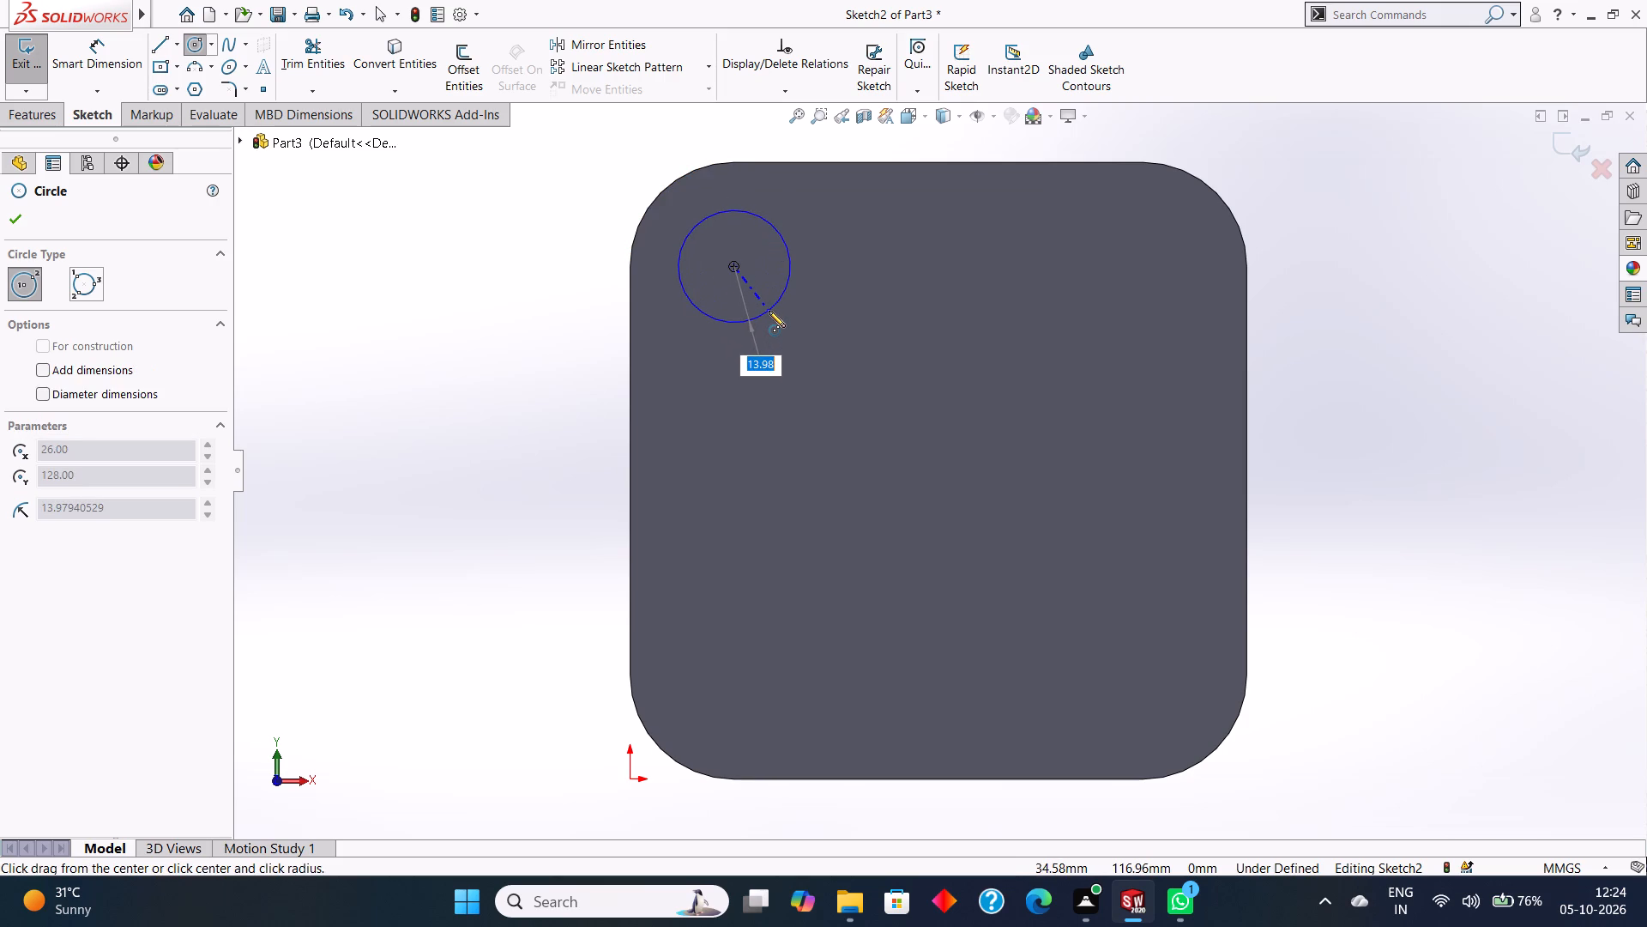
pyautogui.moveTo(769, 311); pyautogui.dragTo(769, 316)
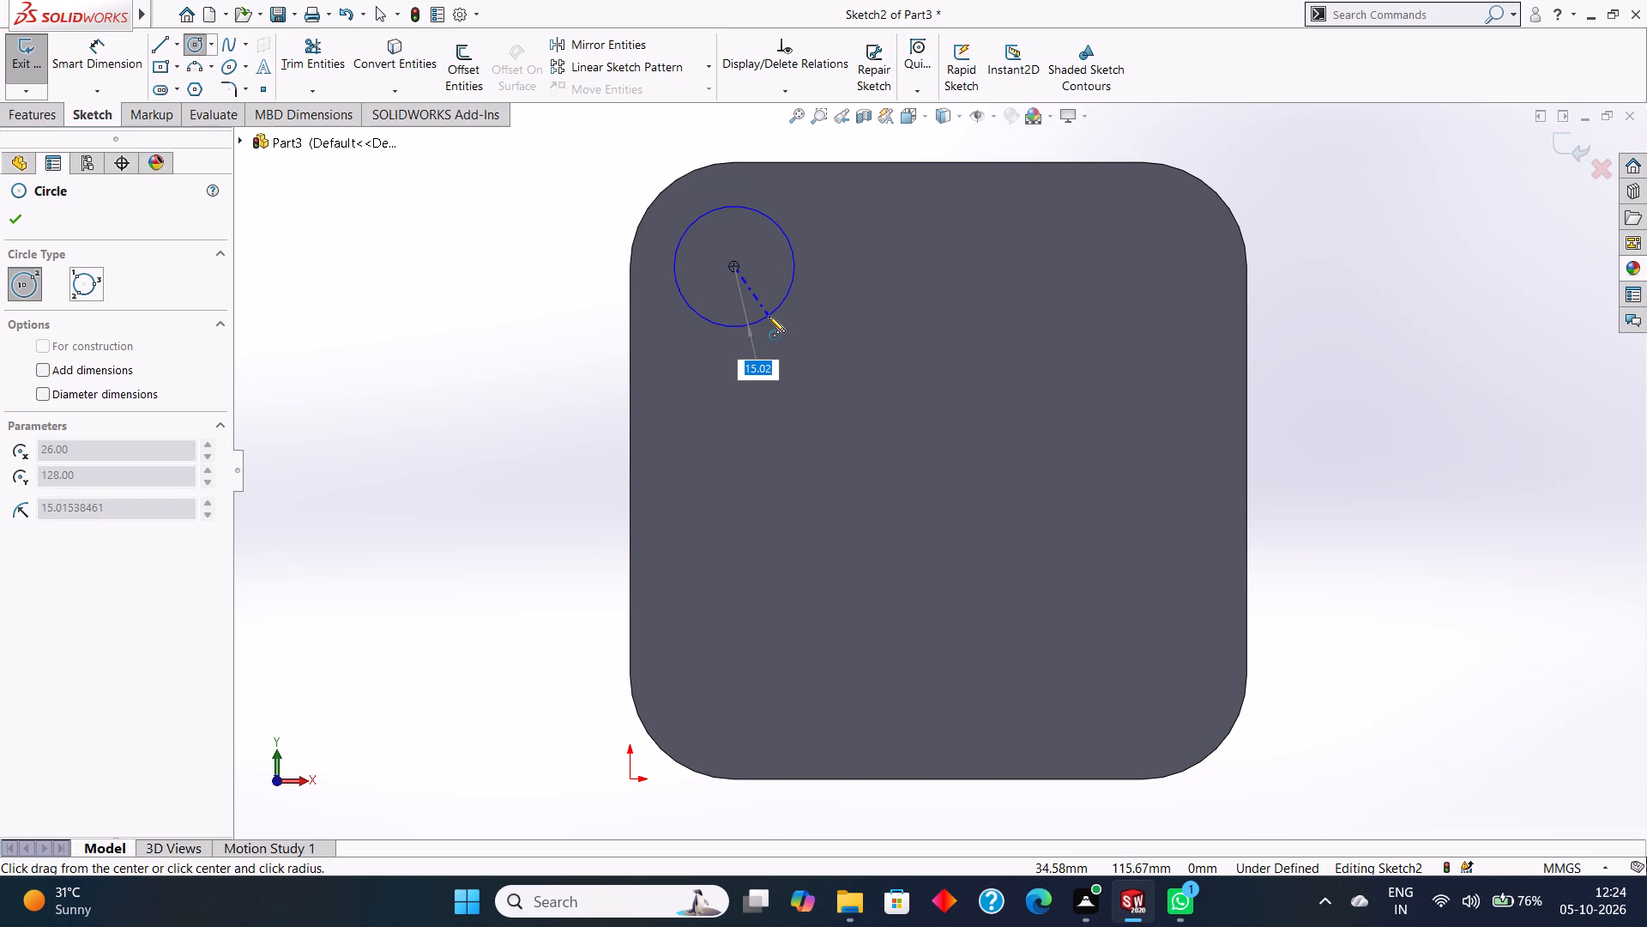
pyautogui.moveTo(769, 316); pyautogui.dragTo(771, 322)
pyautogui.click(12, 221)
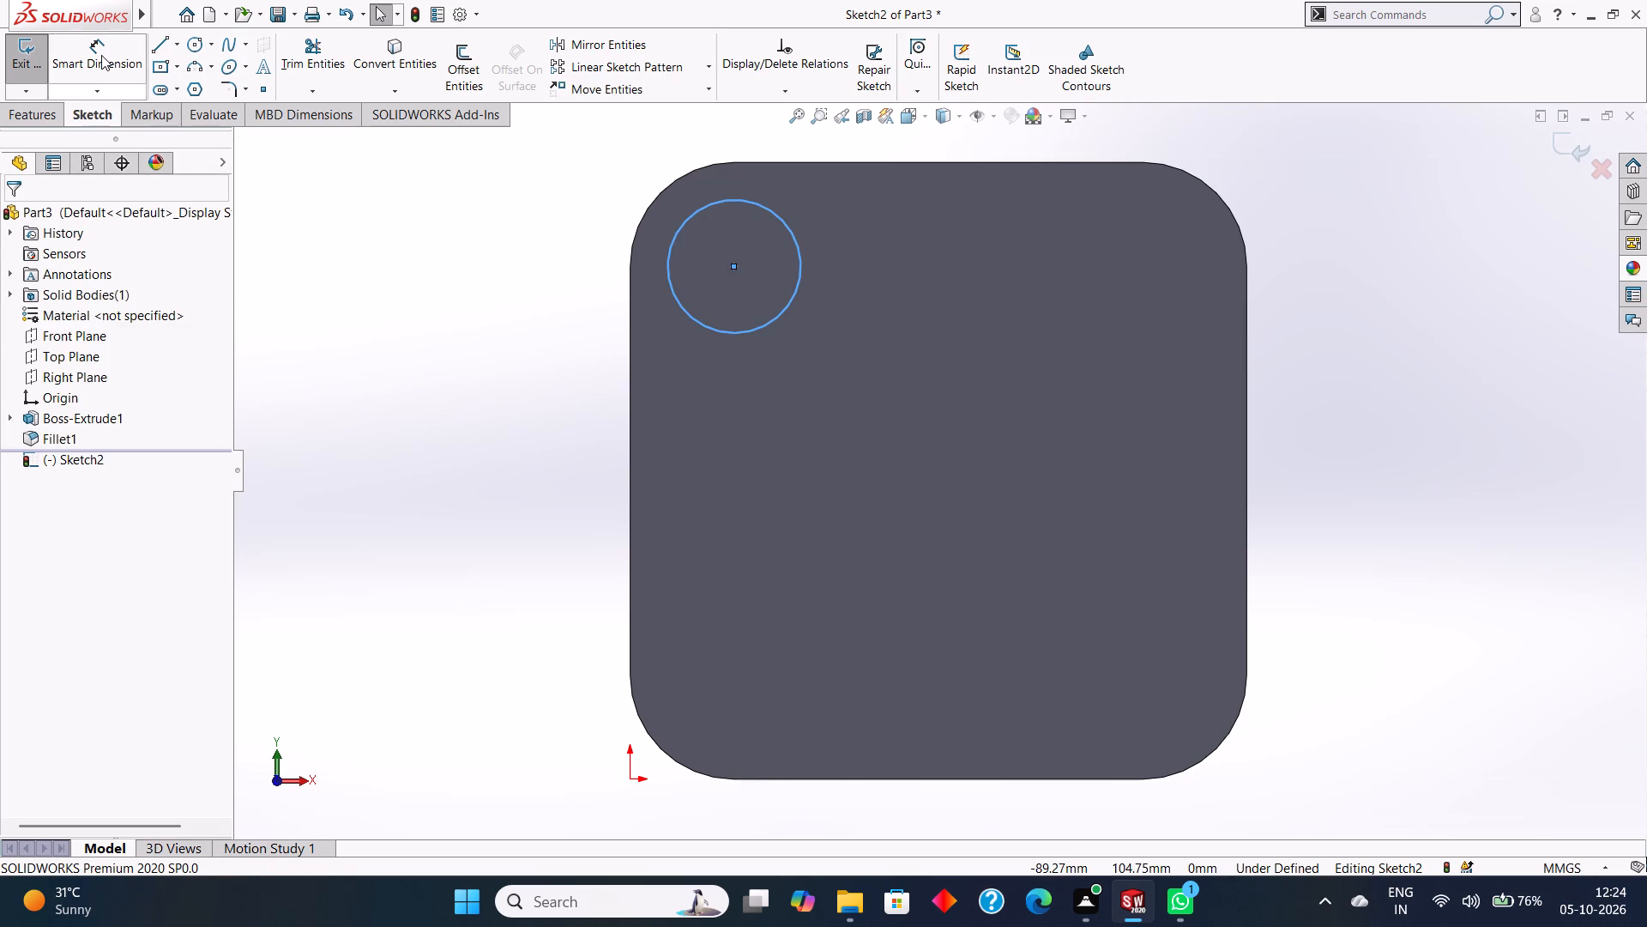
# Dimension the upper-left circle's diameter as 20 mm.
pyautogui.click(101, 55)
pyautogui.click(781, 316)
pyautogui.click(532, 277)
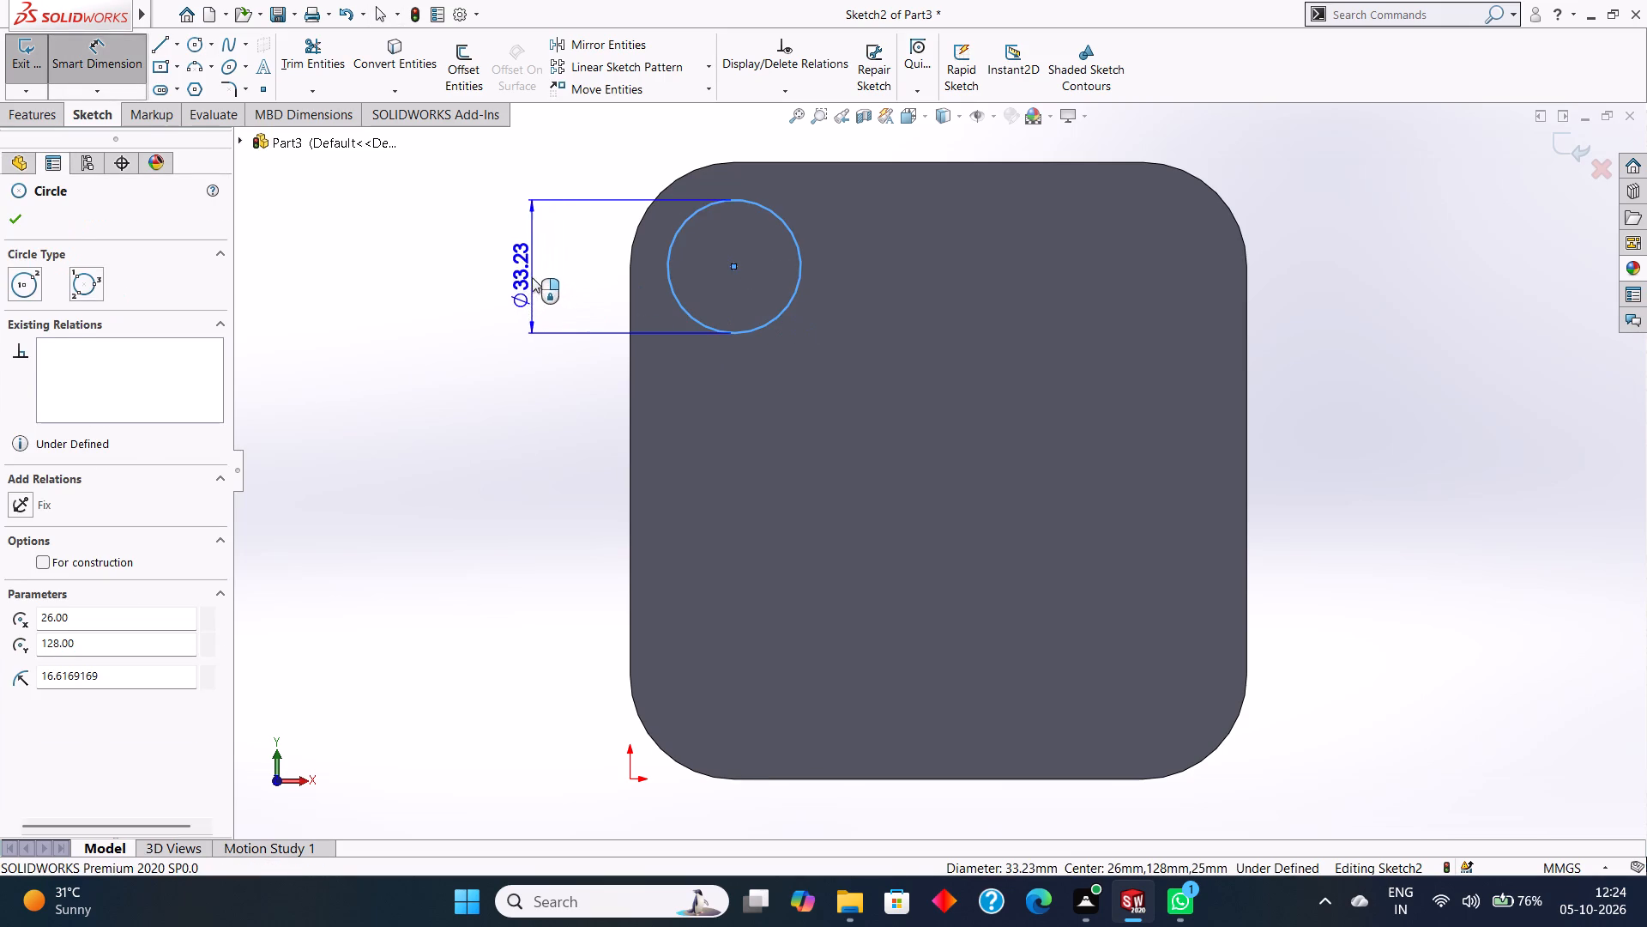
pyautogui.write('20')
pyautogui.press('Return')
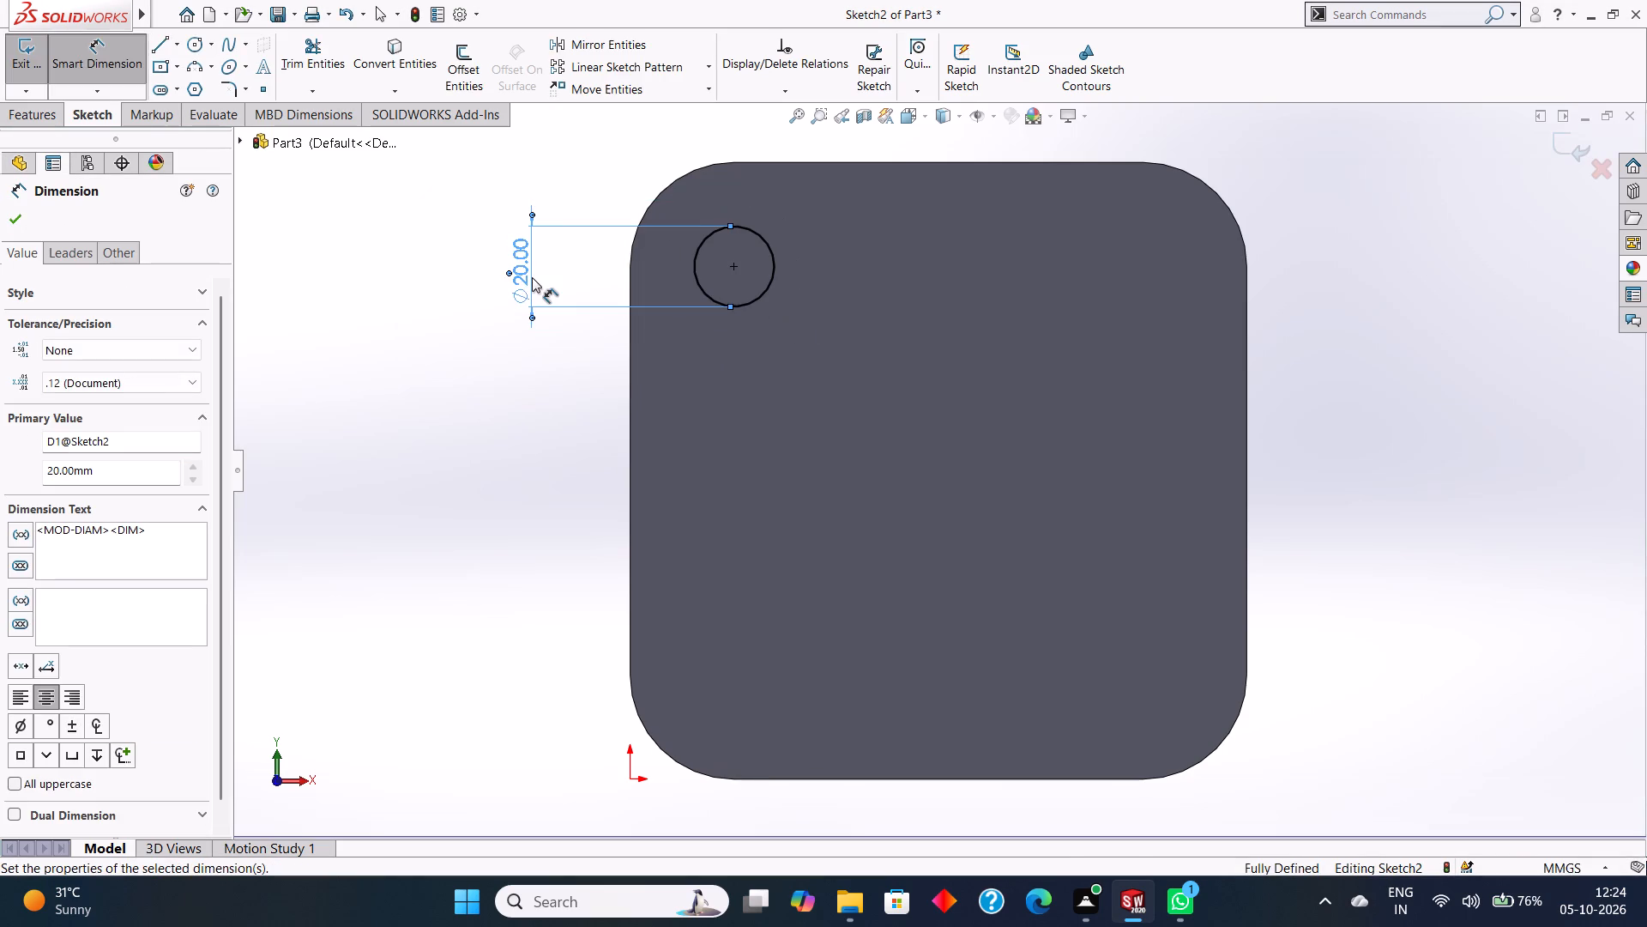
pyautogui.click(16, 221)
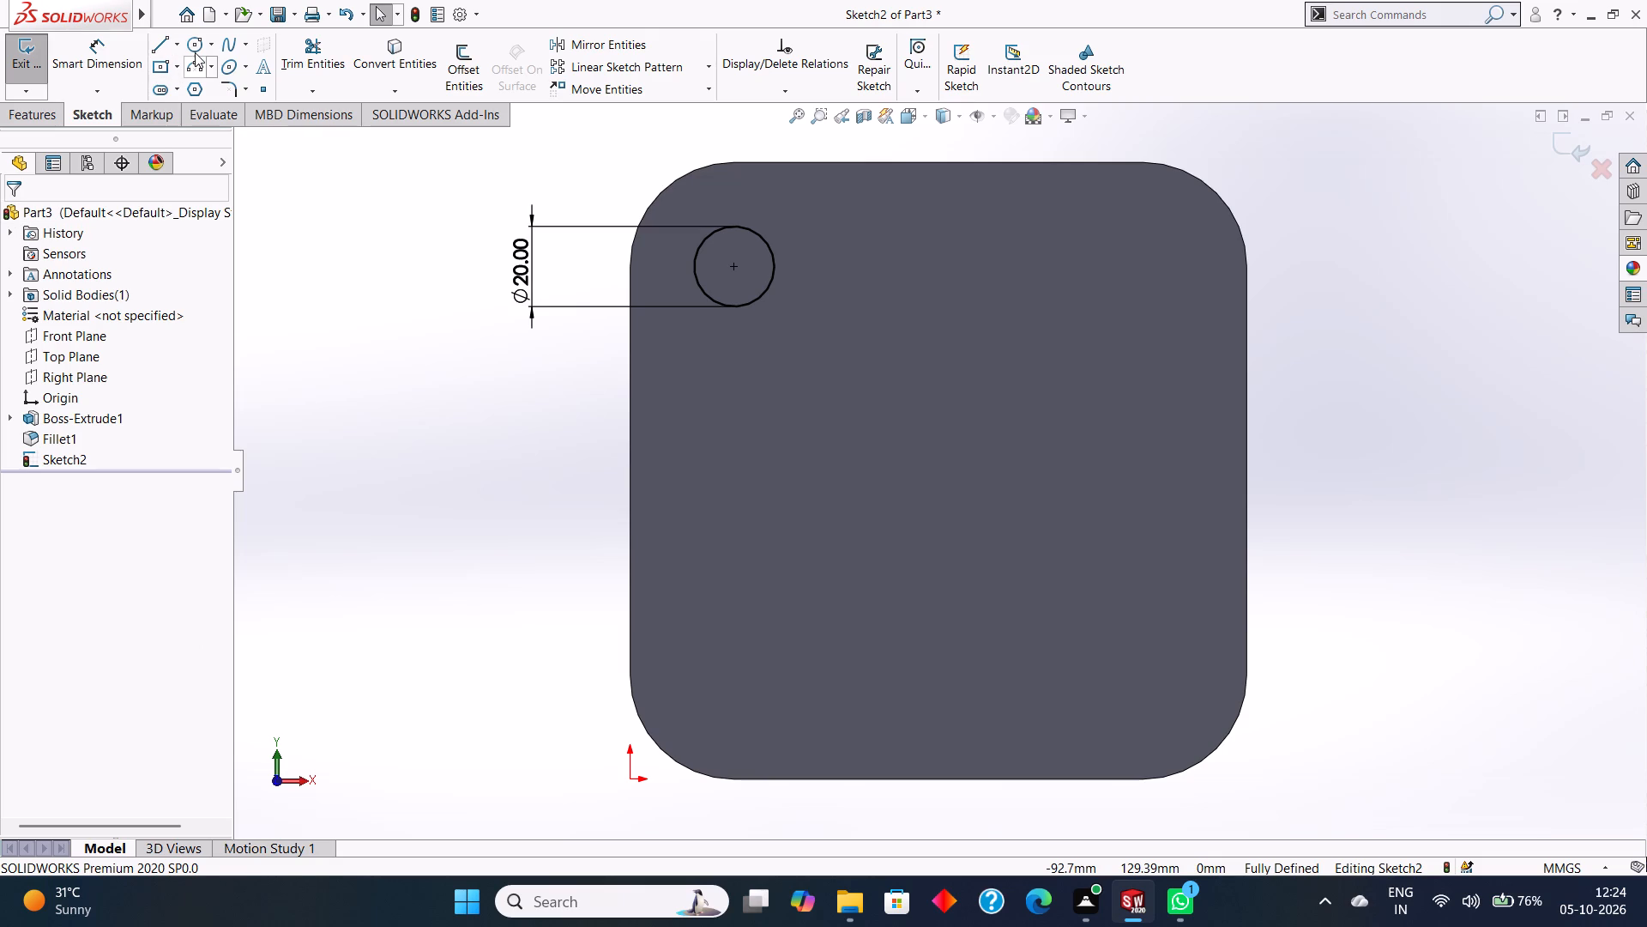
# Draw a circle of 10 mm radius centred on the upper-right corner fillet's centre.
pyautogui.click(196, 51)
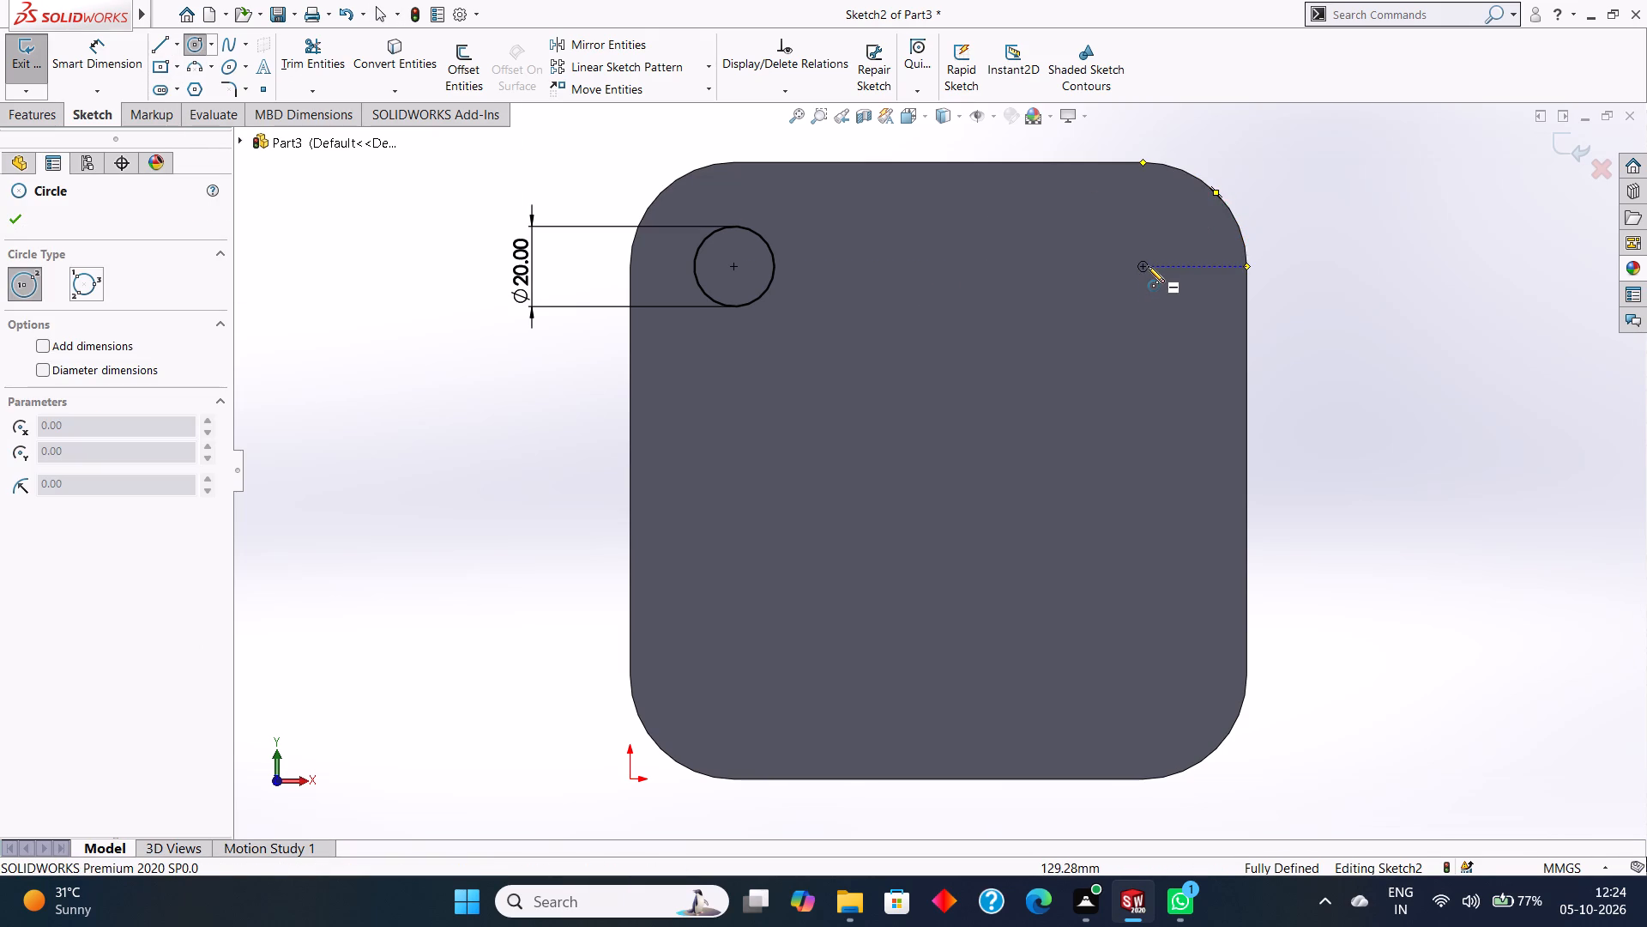
pyautogui.moveTo(1146, 266); pyautogui.dragTo(1180, 306)
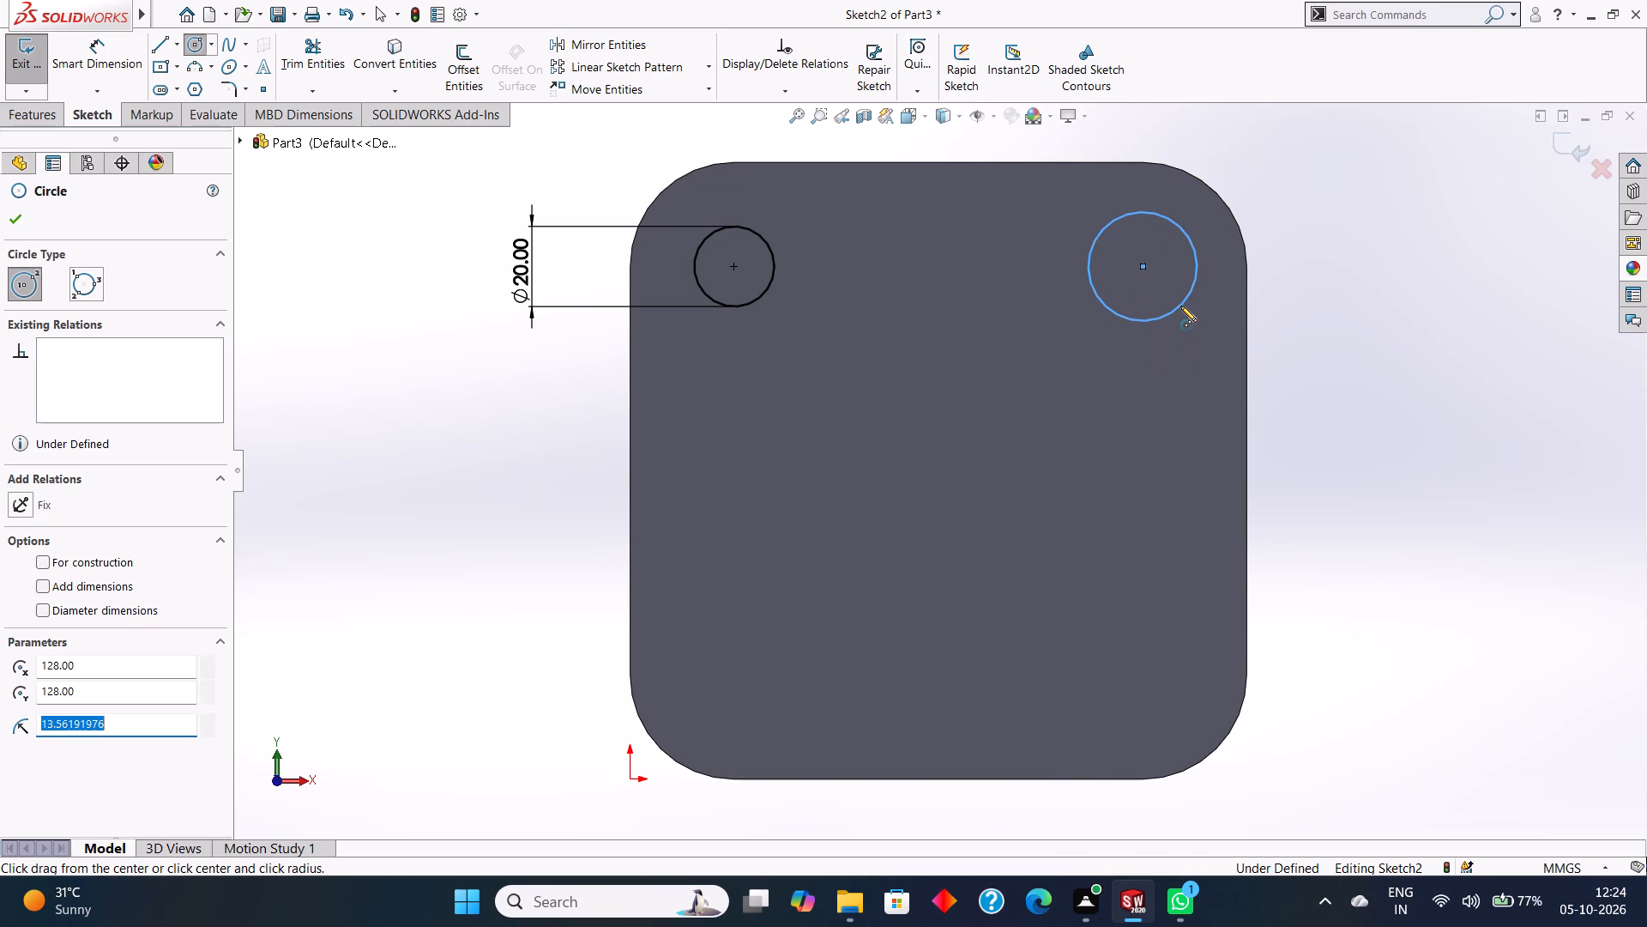
pyautogui.write('10')
pyautogui.press('Return')
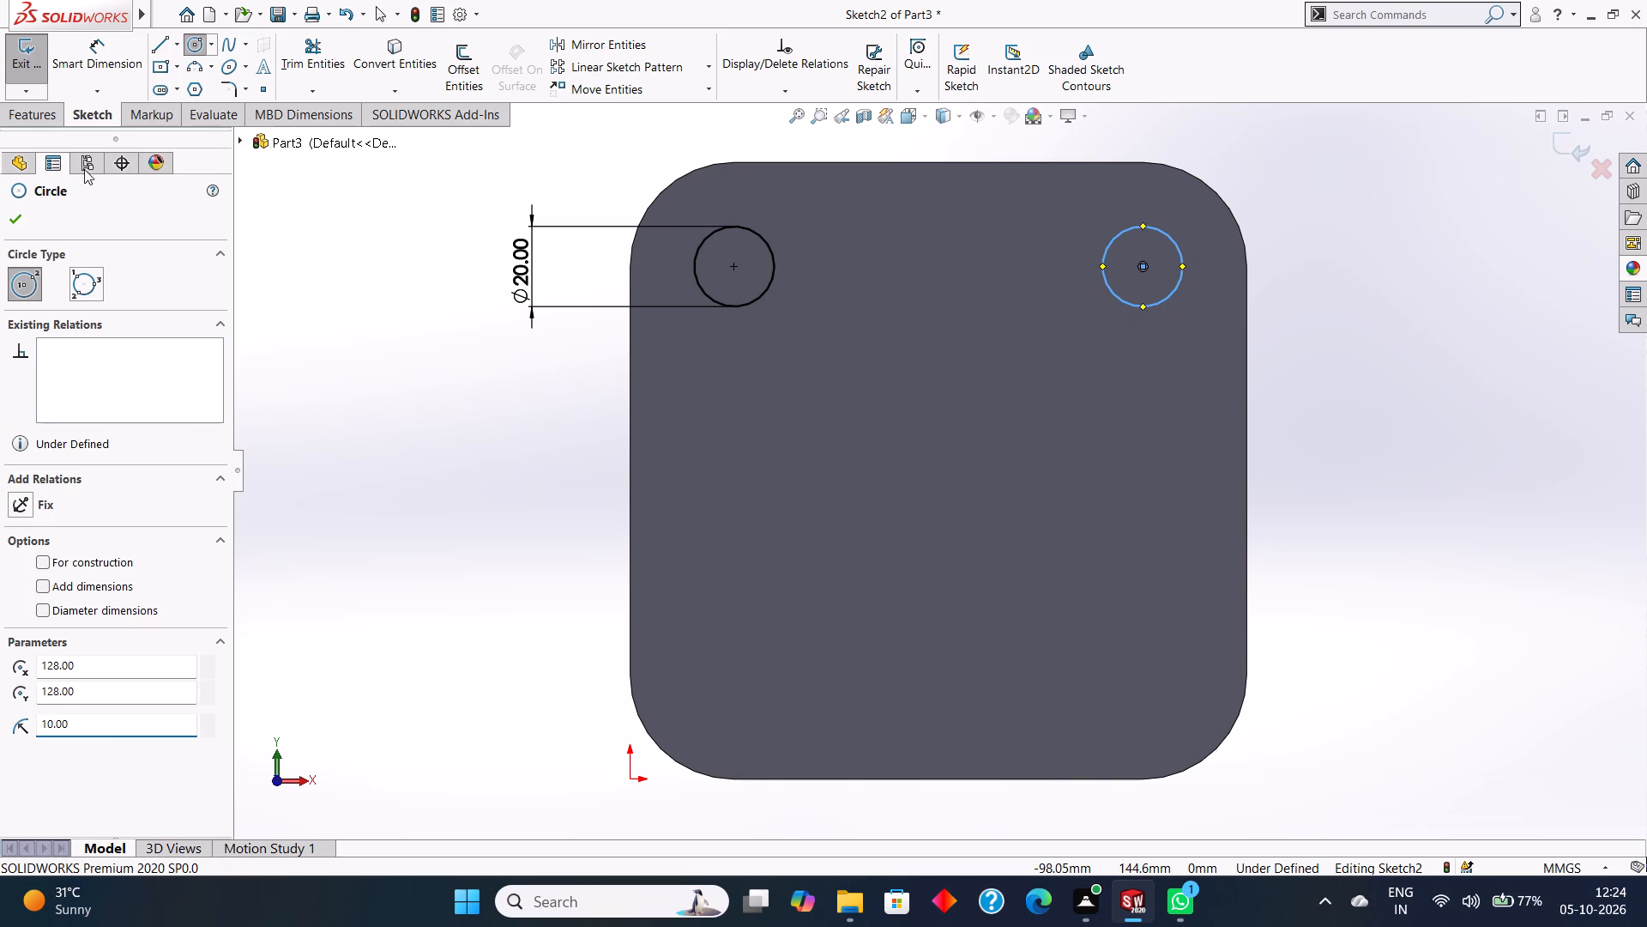
pyautogui.click(9, 223)
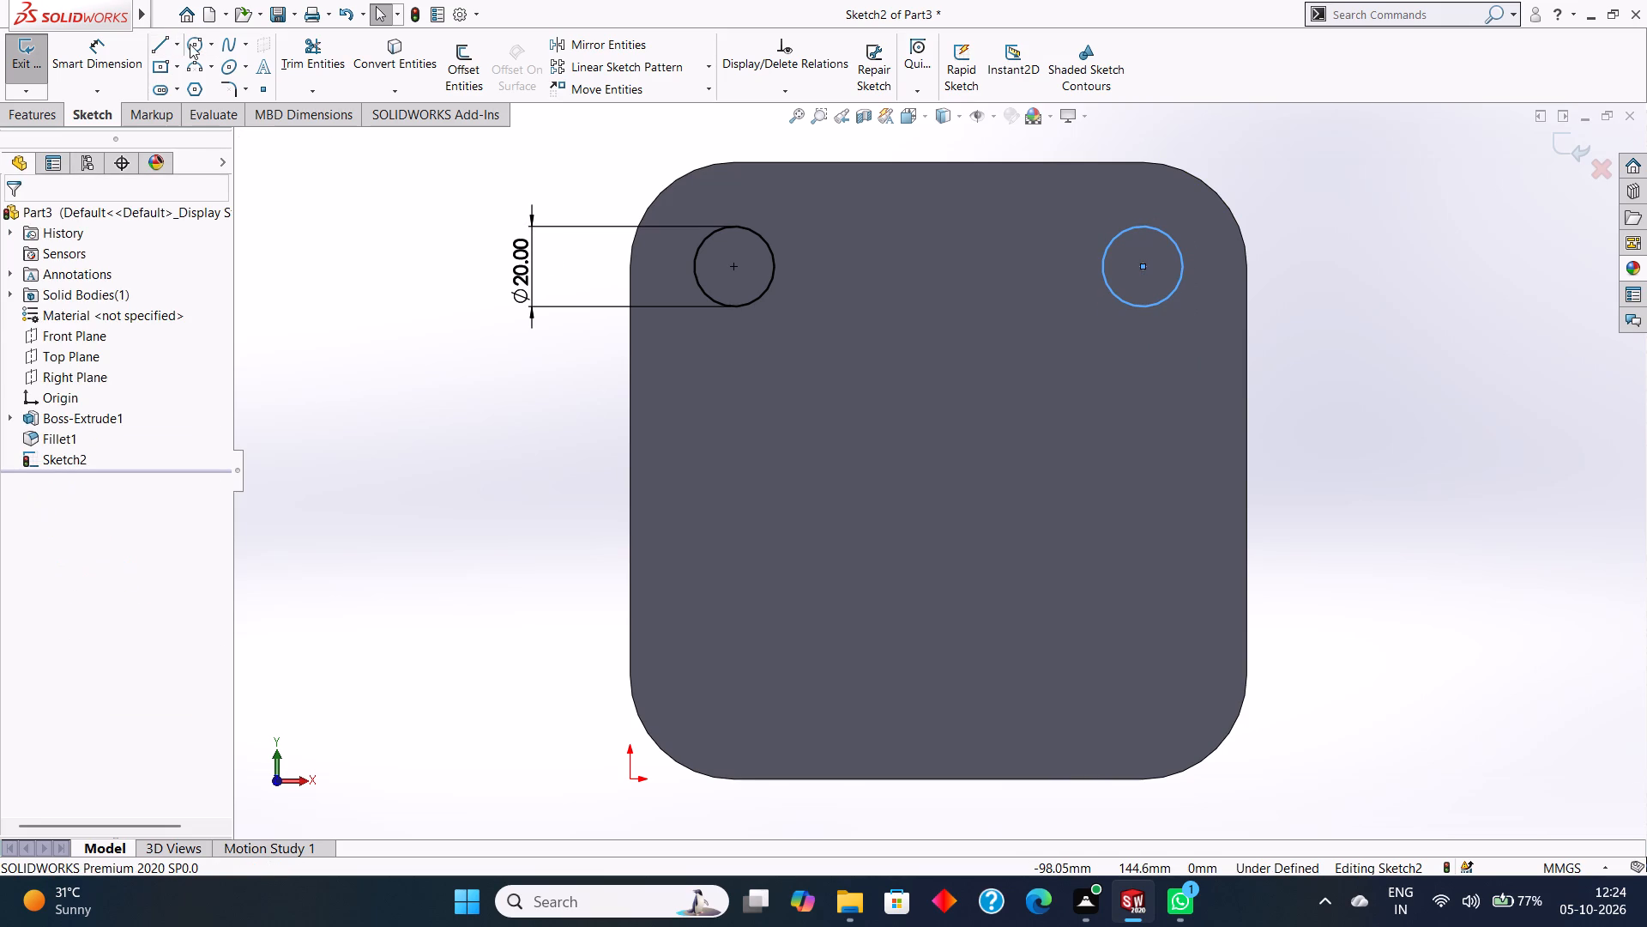
# Draw a circle of 10 mm radius centred on the lower-right corner fillet's centre.
pyautogui.click(190, 44)
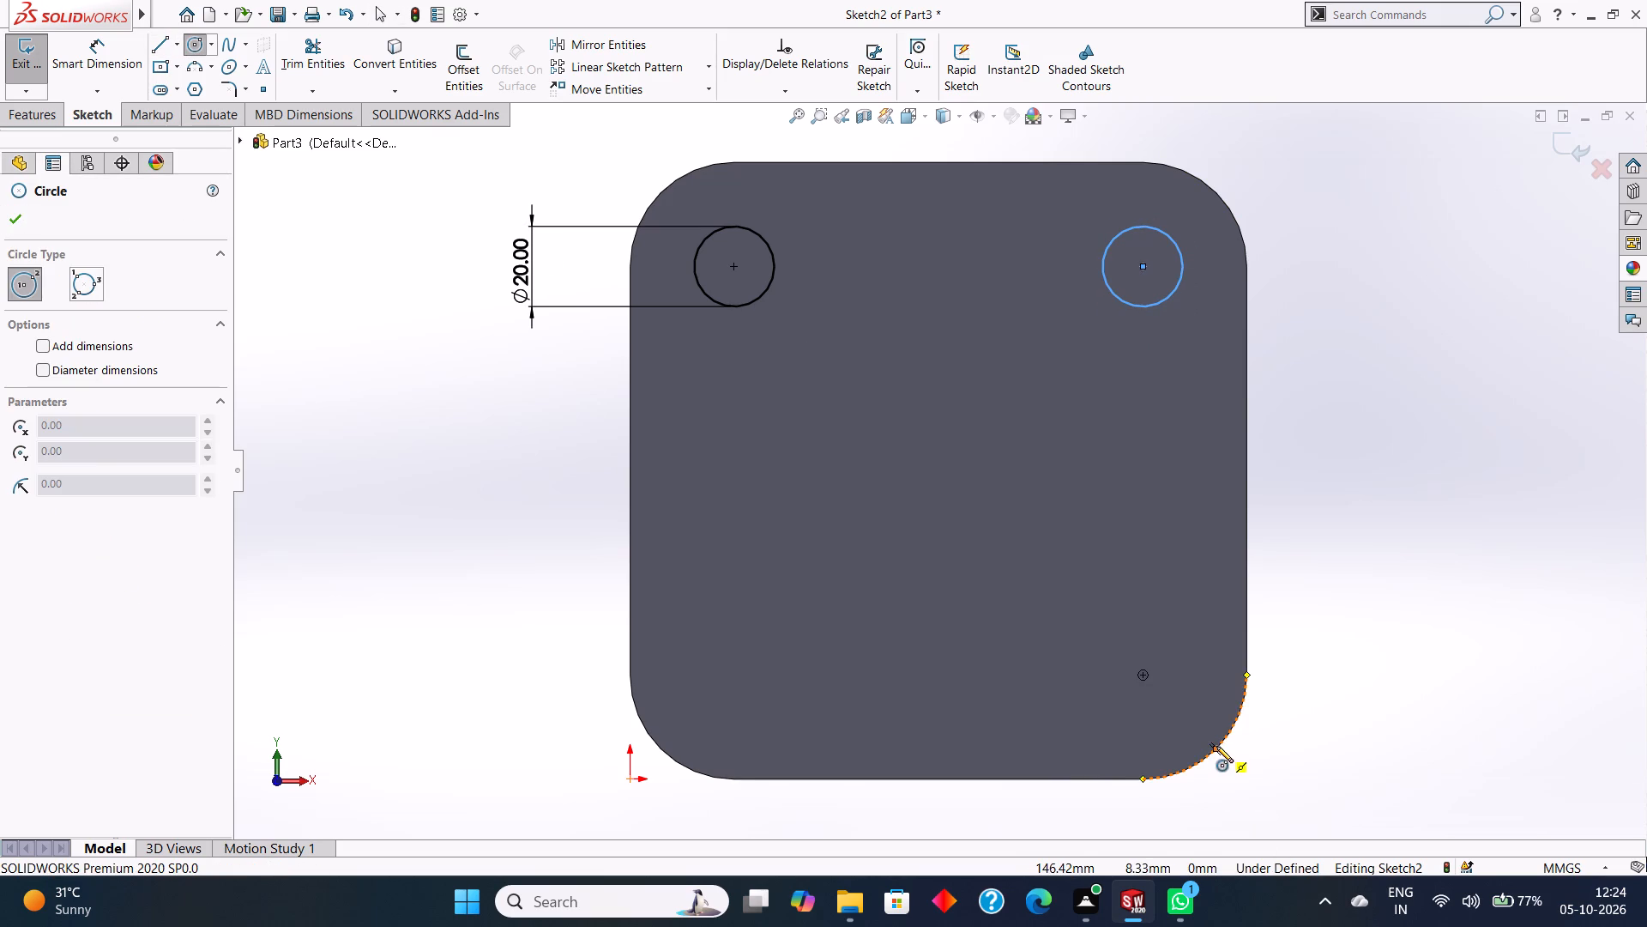
pyautogui.moveTo(1142, 673); pyautogui.dragTo(1167, 711)
pyautogui.write('10')
pyautogui.press('Return')
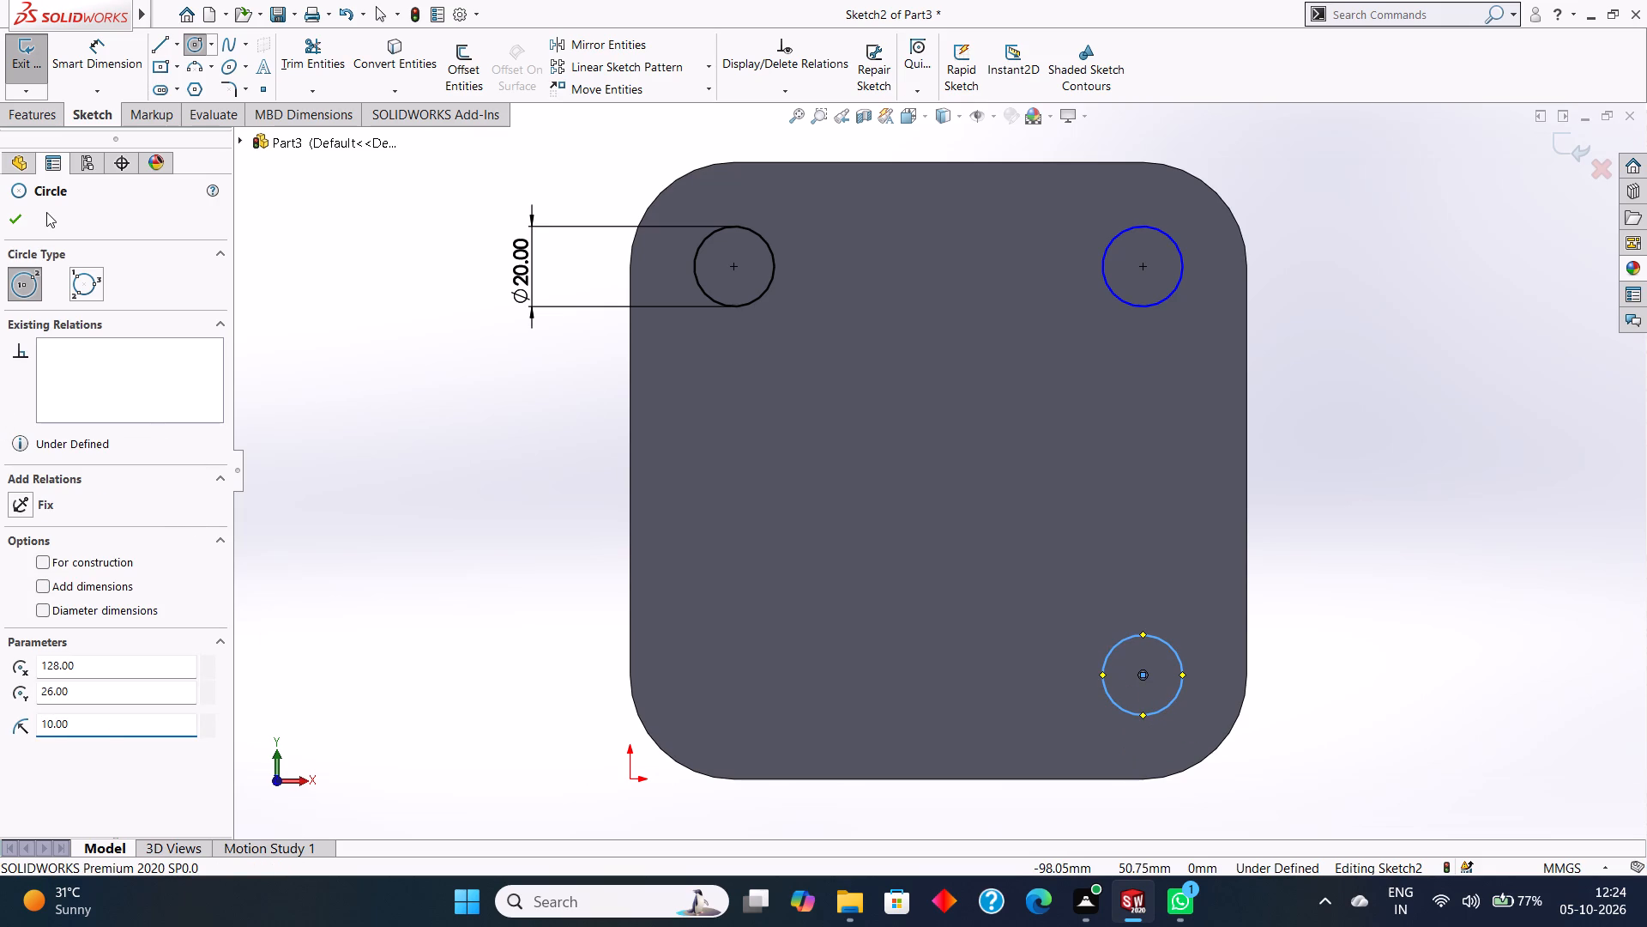
pyautogui.click(23, 213)
# Draw a circle of 10 mm radius centred on the lower-left corner fillet's centre.
pyautogui.click(190, 39)
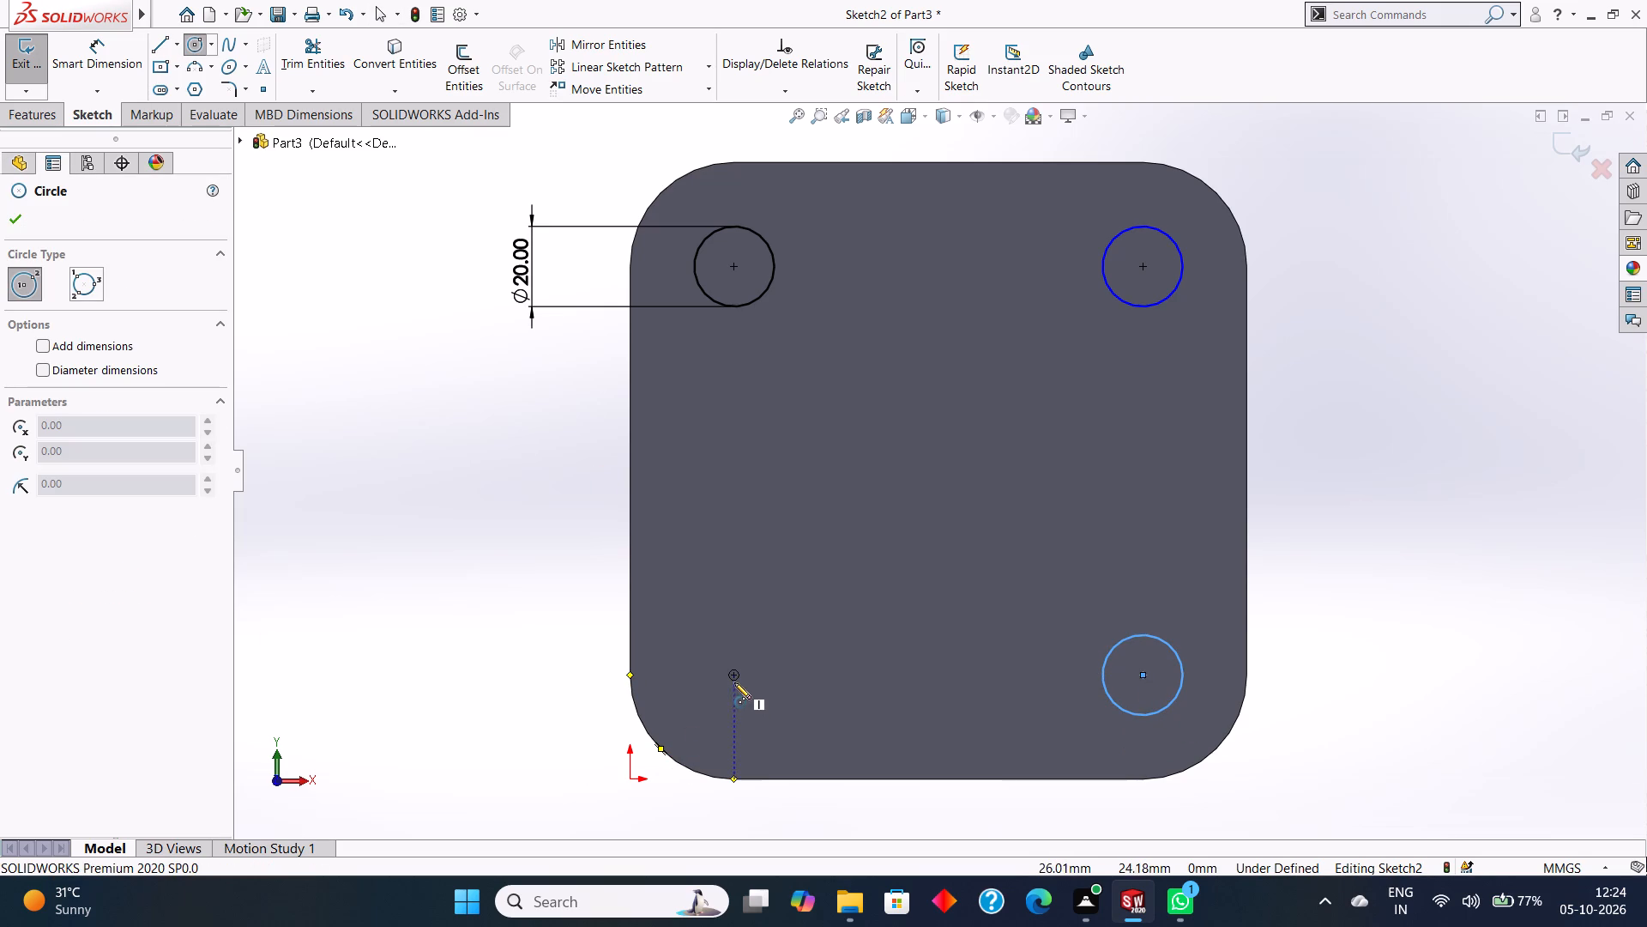
pyautogui.moveTo(733, 677); pyautogui.dragTo(759, 711)
pyautogui.write('10')
pyautogui.press('Return')
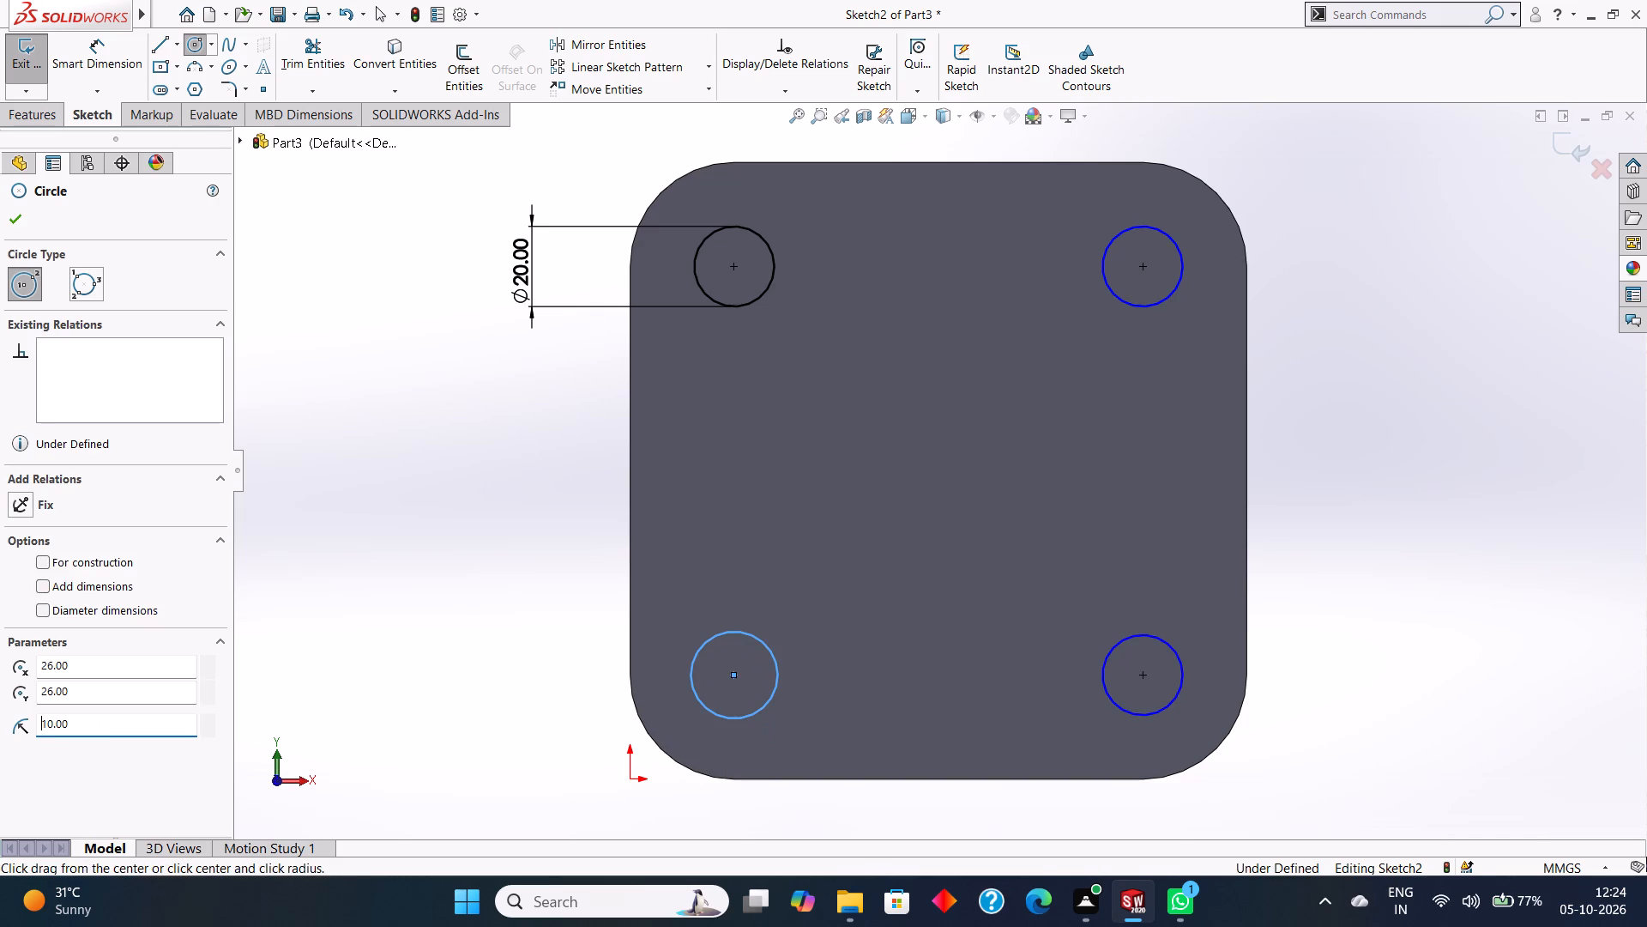
pyautogui.click(24, 221)
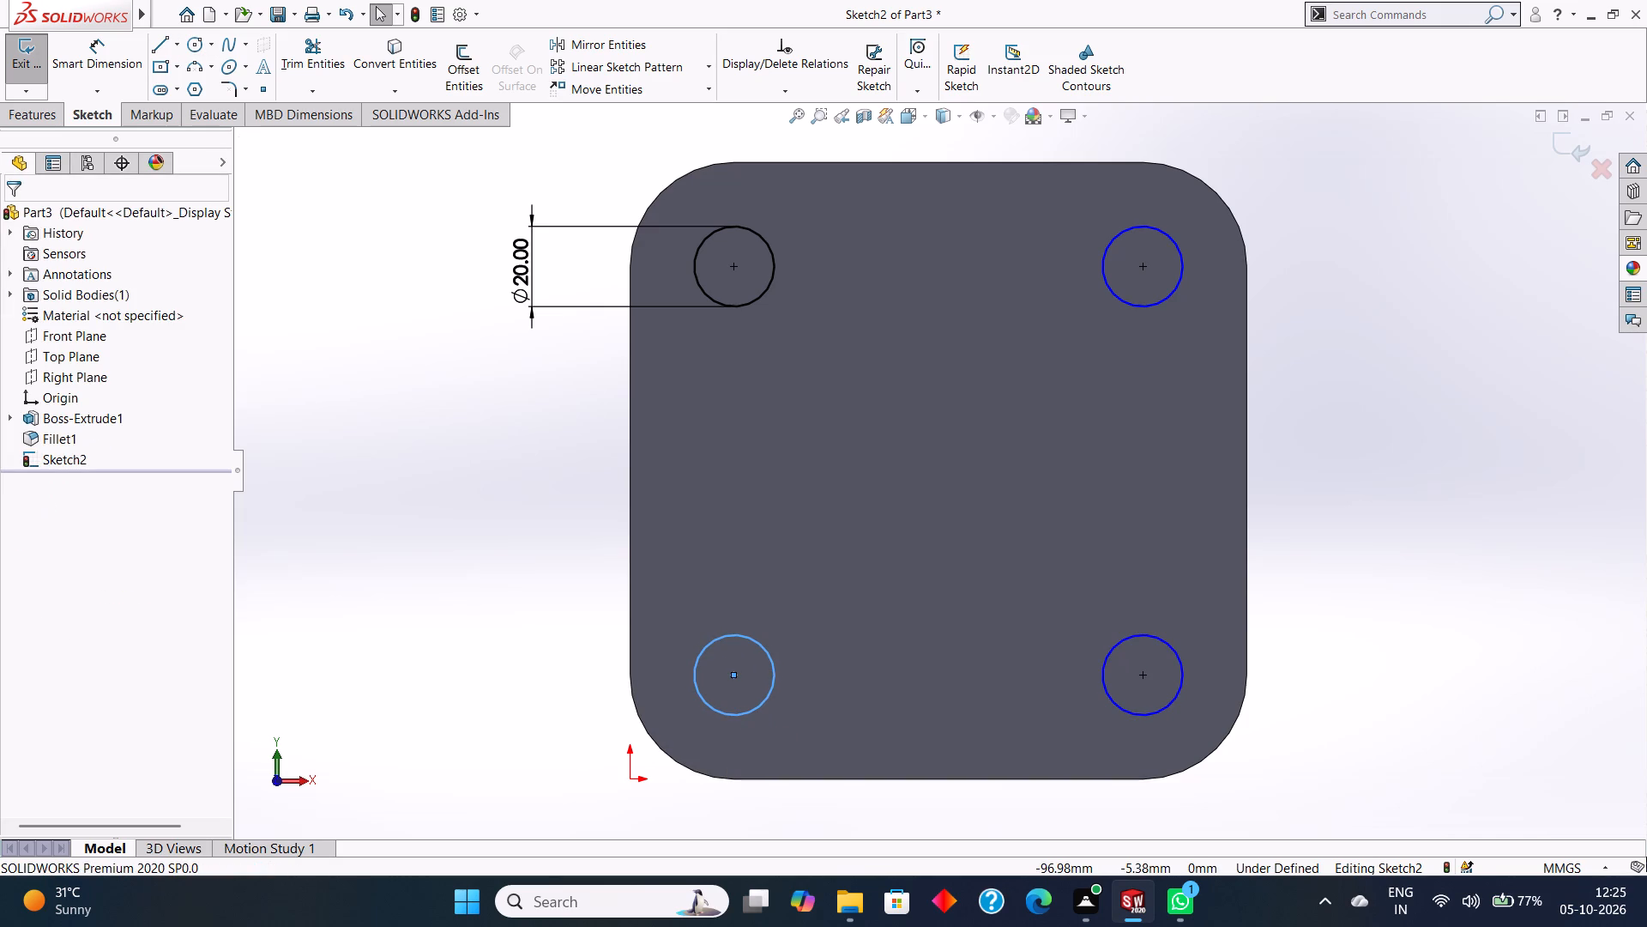
# Dimension the diameters of the upper-right, lower-right and lower-left circles as 20 mm each.
pyautogui.click(118, 58)
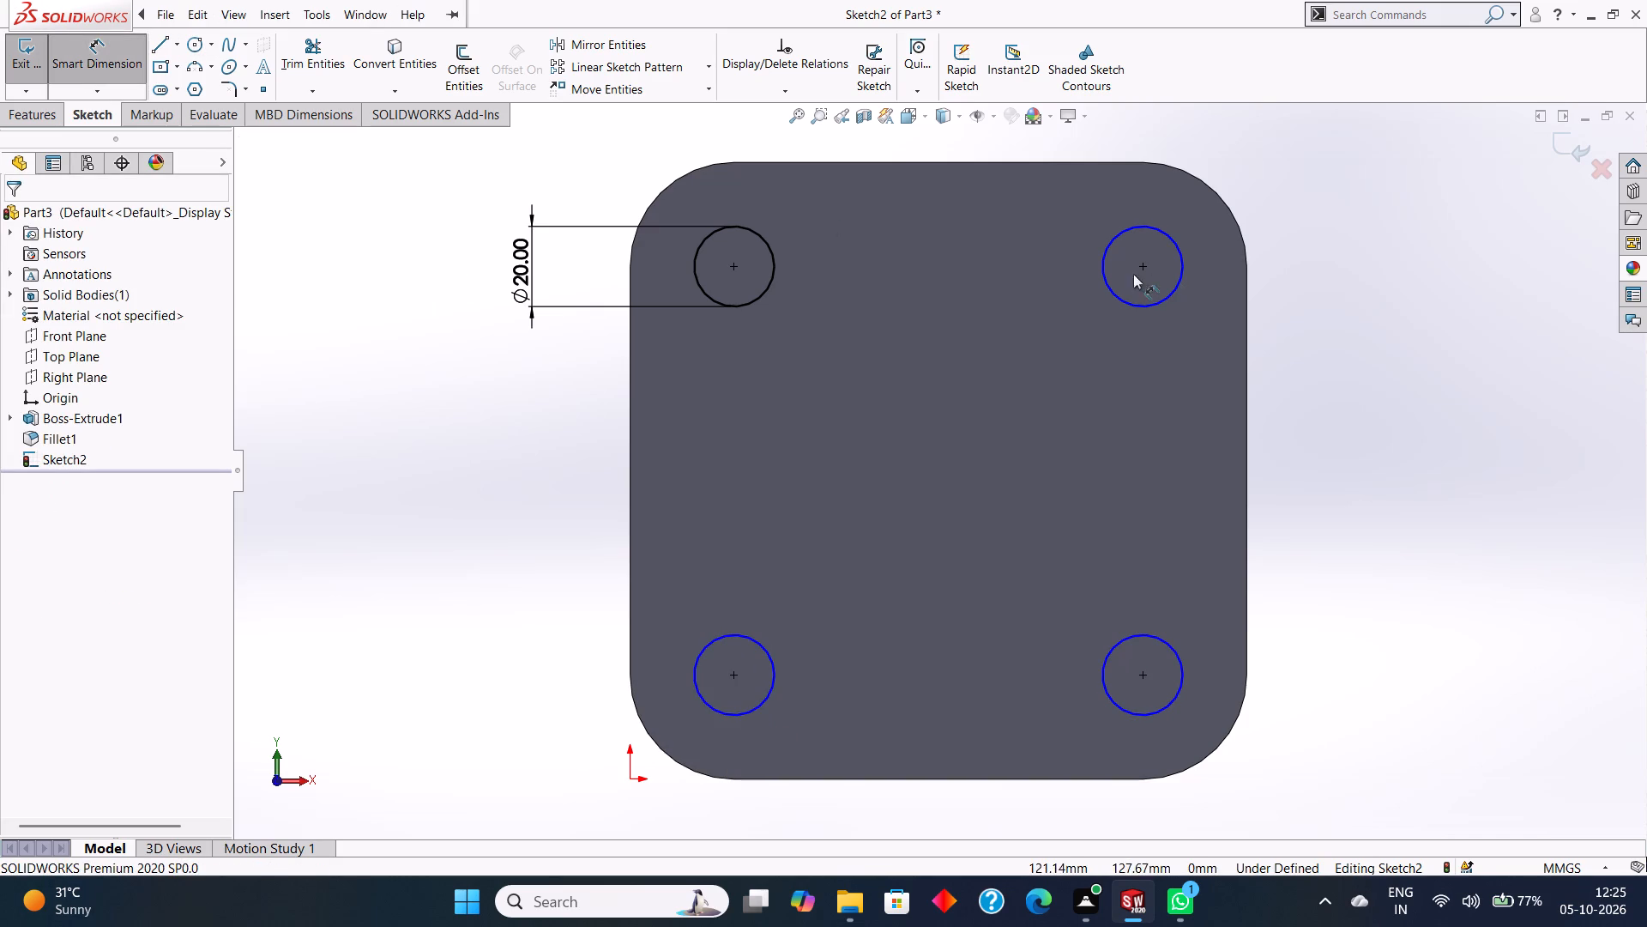
pyautogui.click(1155, 231)
pyautogui.click(1291, 169)
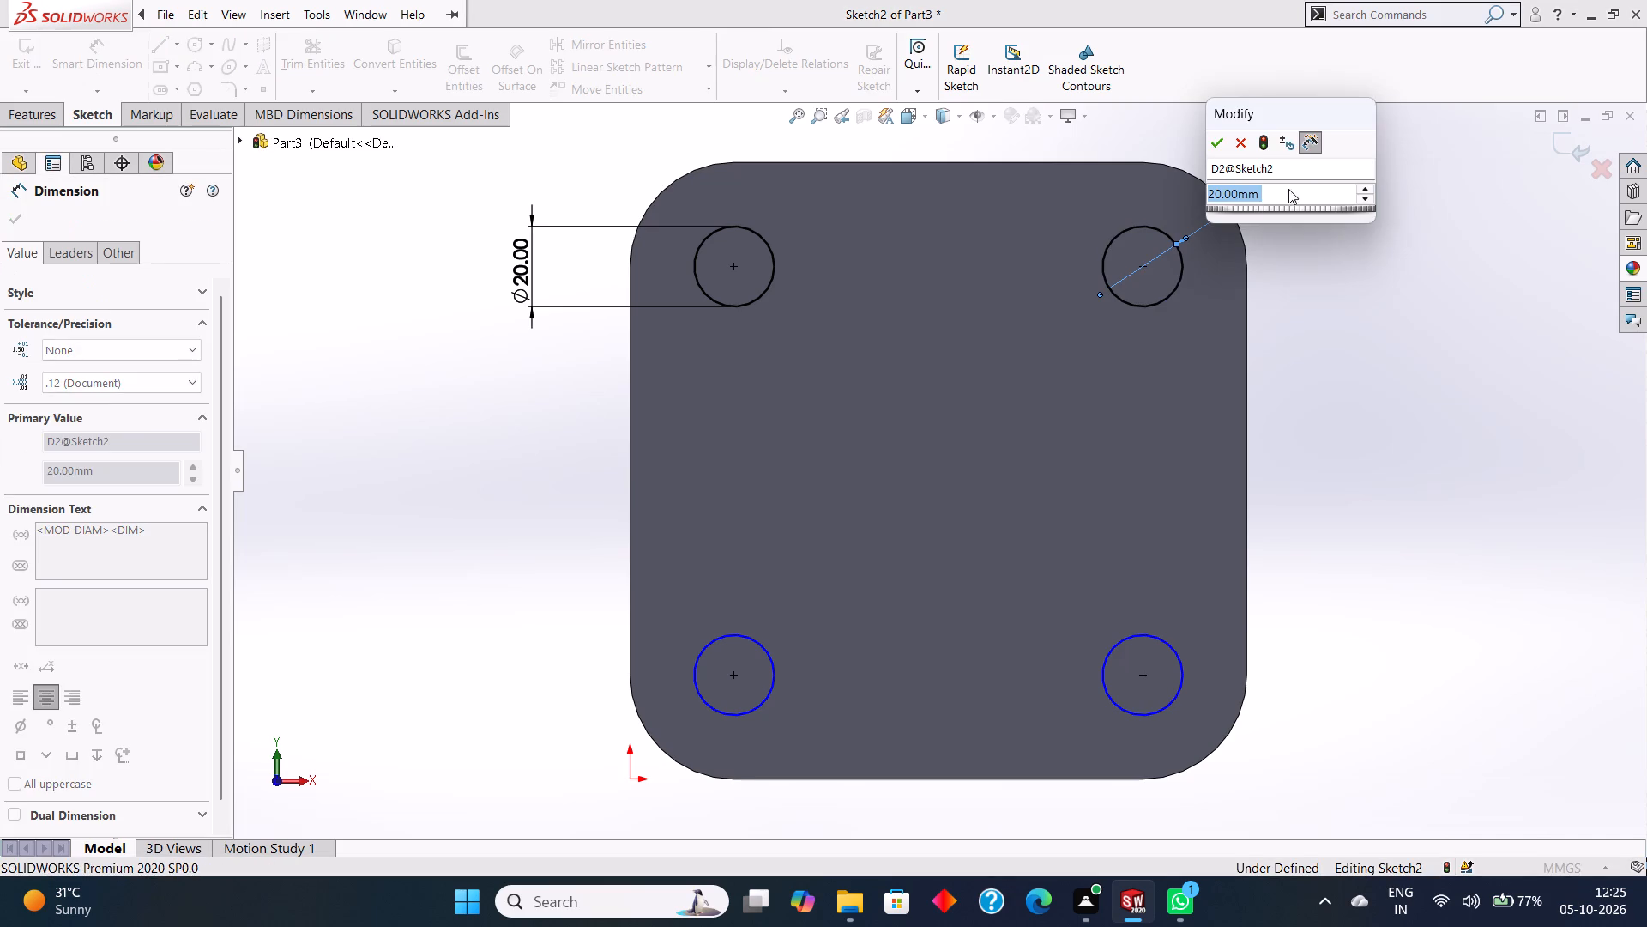
pyautogui.click(1222, 140)
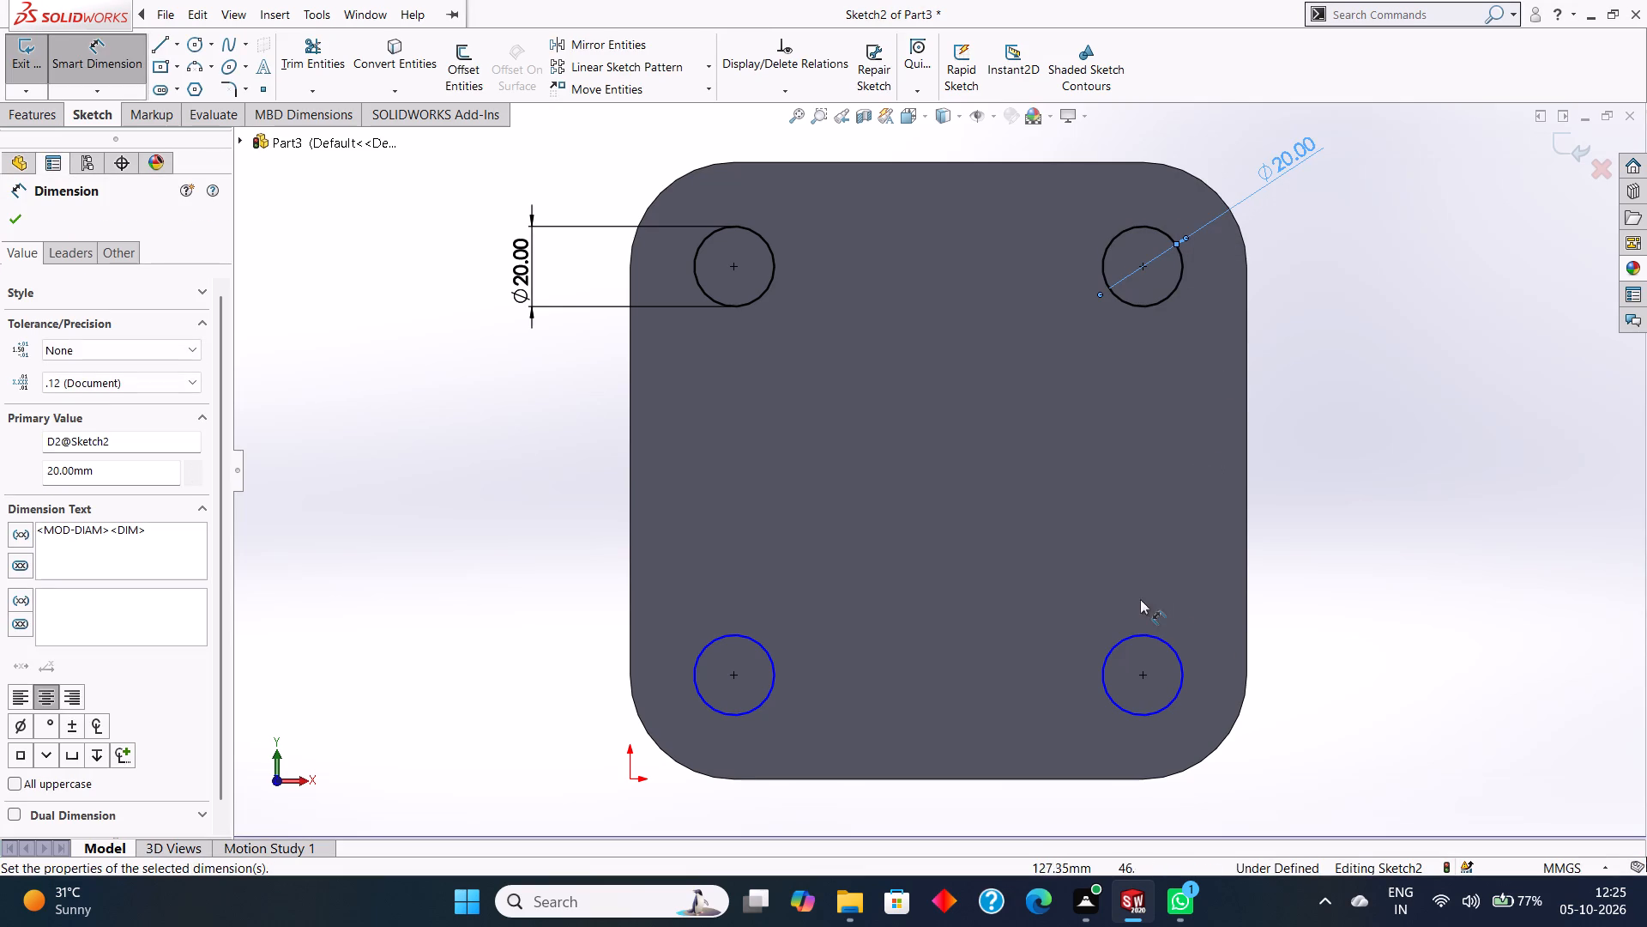
pyautogui.click(1130, 639)
pyautogui.click(1328, 552)
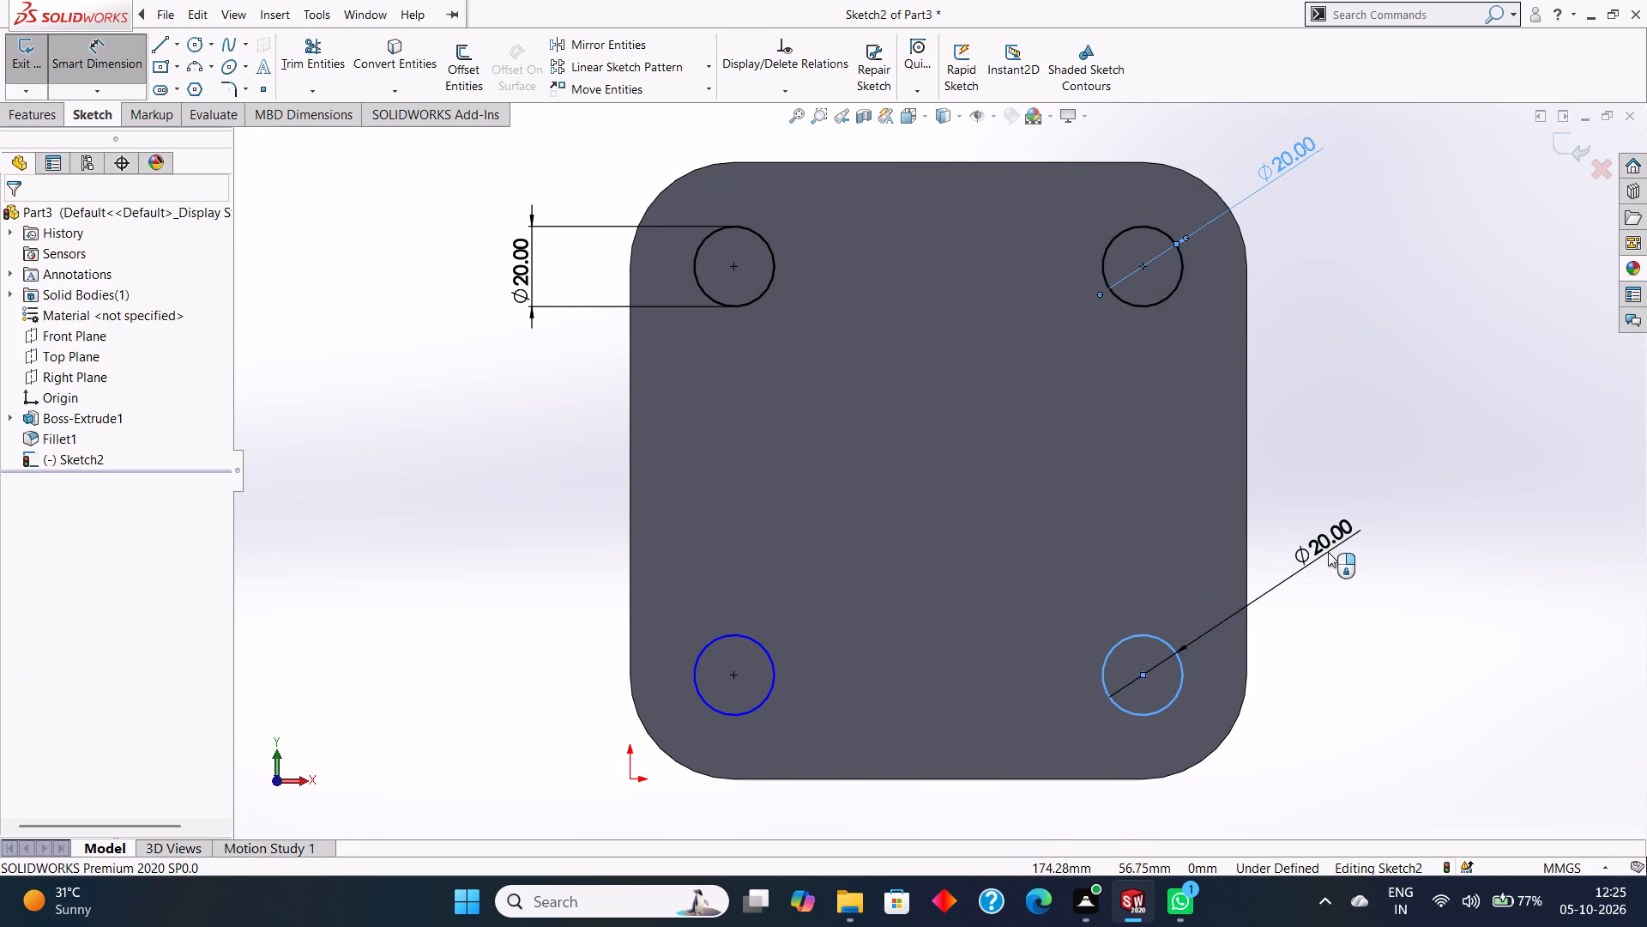
pyautogui.click(1254, 529)
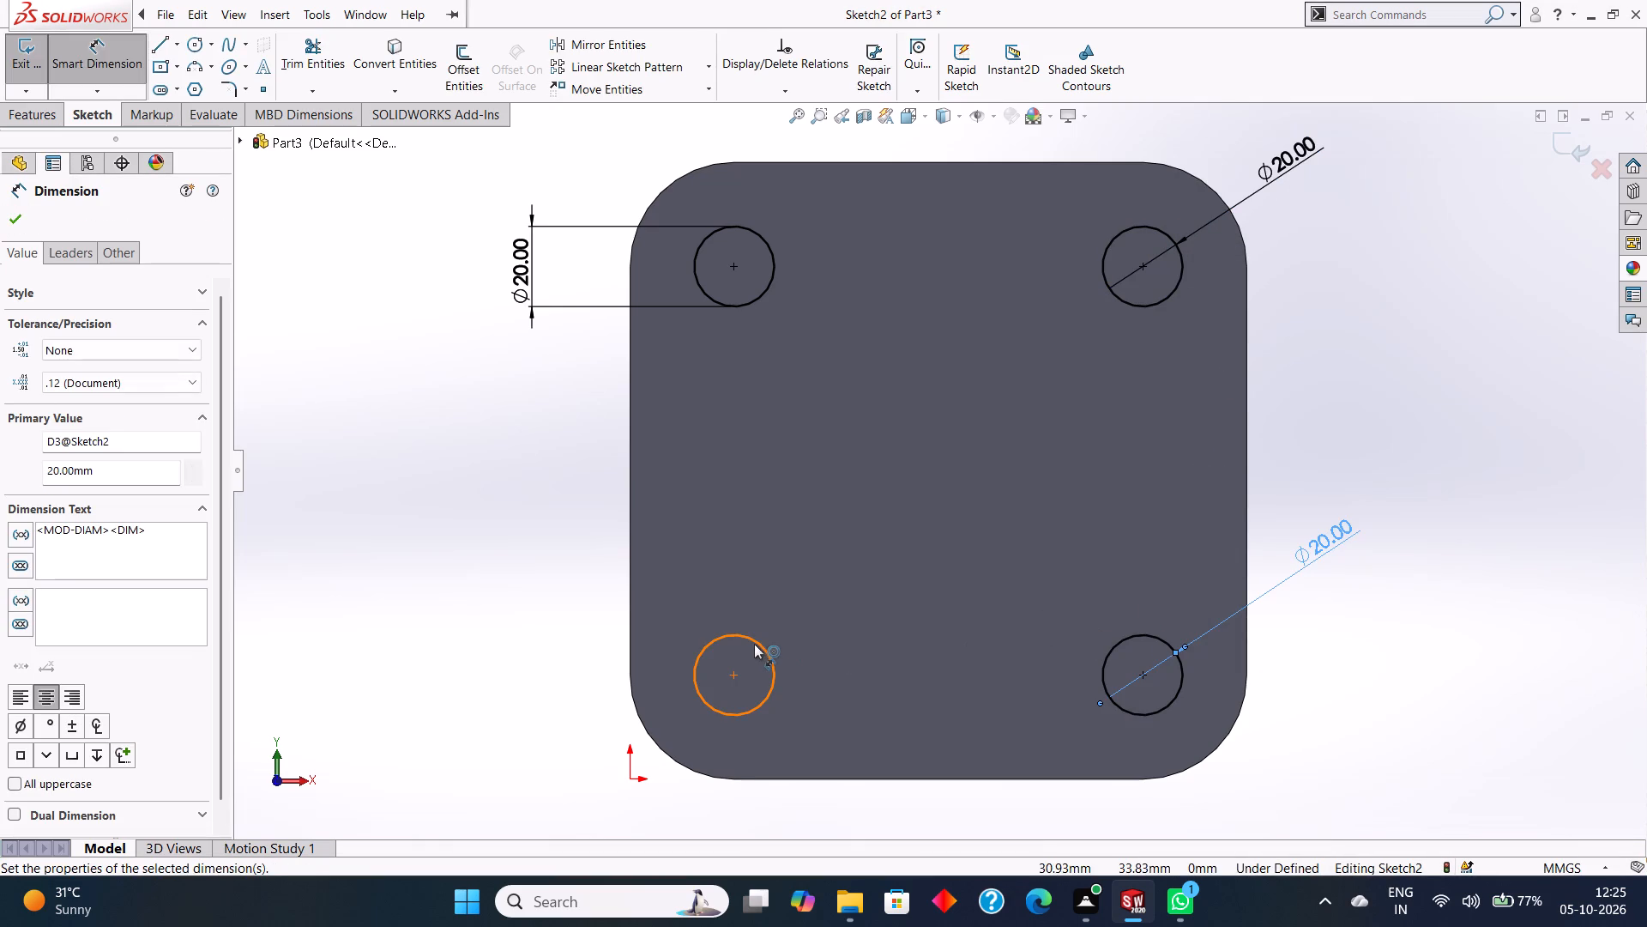
pyautogui.click(754, 644)
pyautogui.click(583, 551)
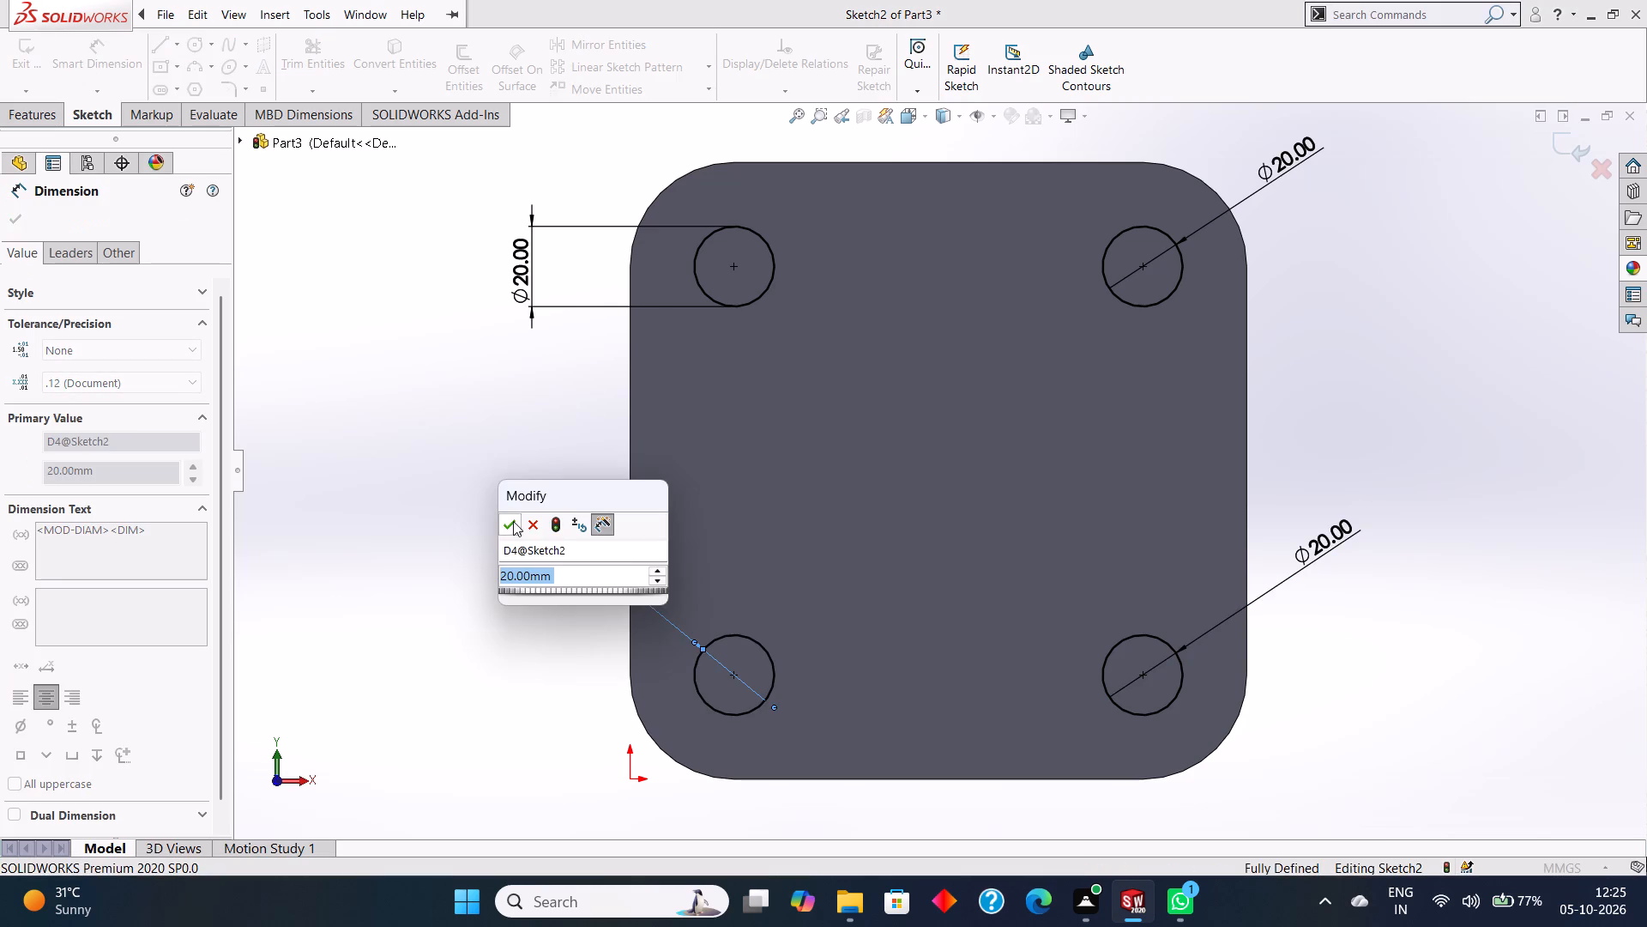
pyautogui.click(513, 521)
pyautogui.click(11, 216)
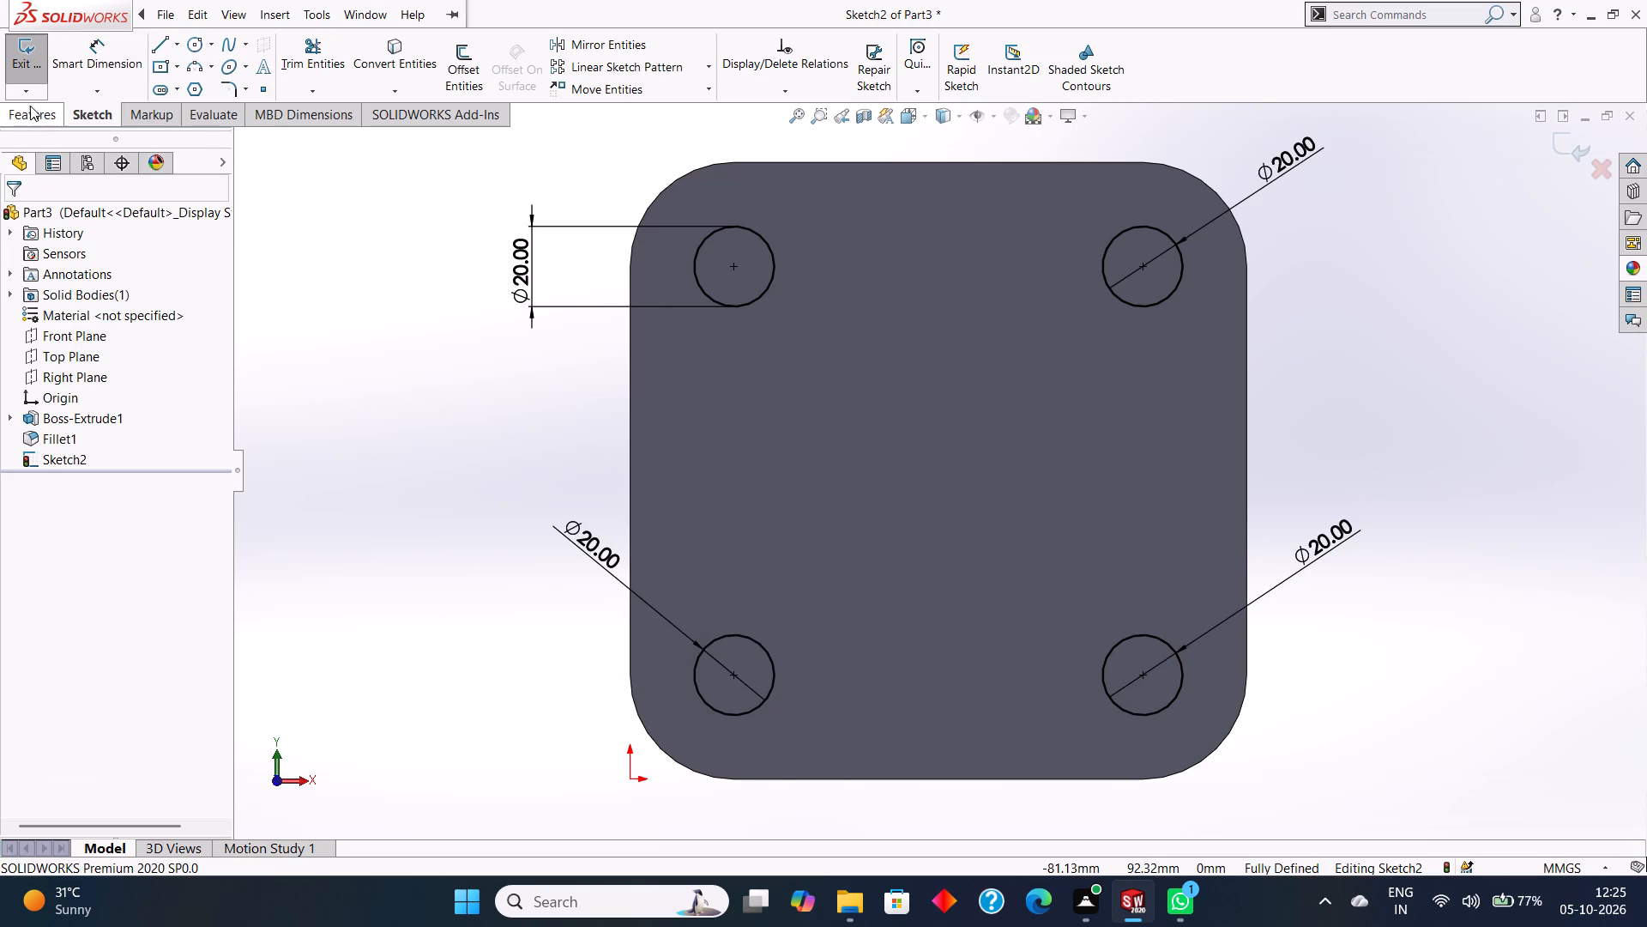
# Cut-extrude the four corner circles through the plate with a blind depth of 25 mm.
pyautogui.click(32, 104)
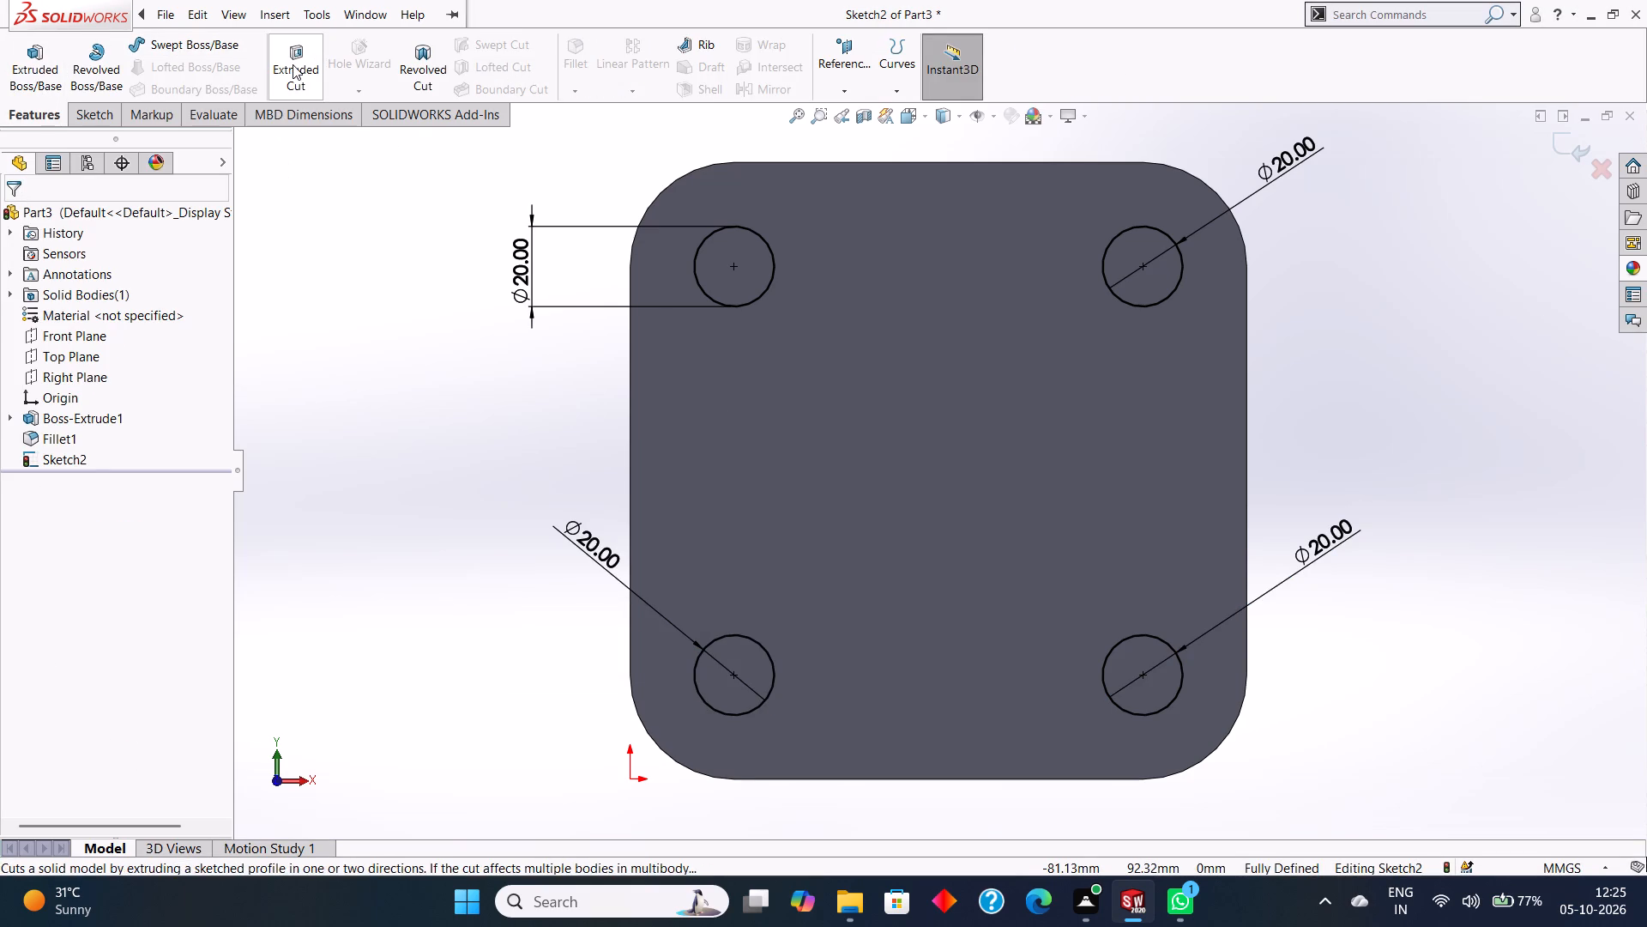
pyautogui.click(293, 64)
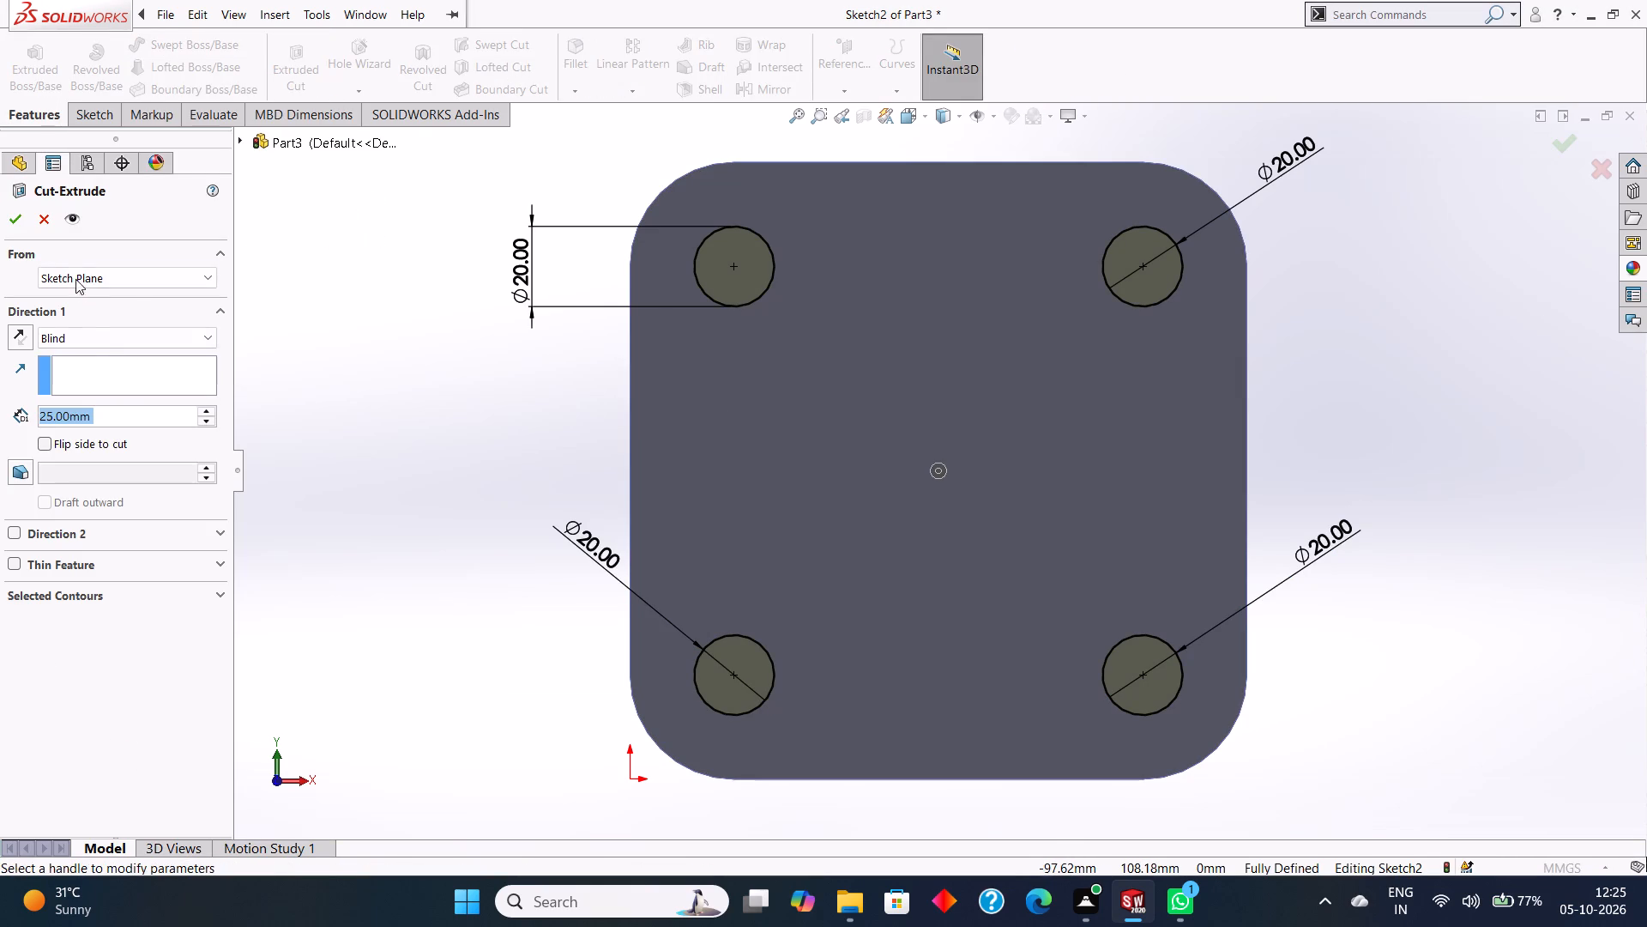
pyautogui.moveTo(363, 274); pyautogui.dragTo(492, 333, button='middle')
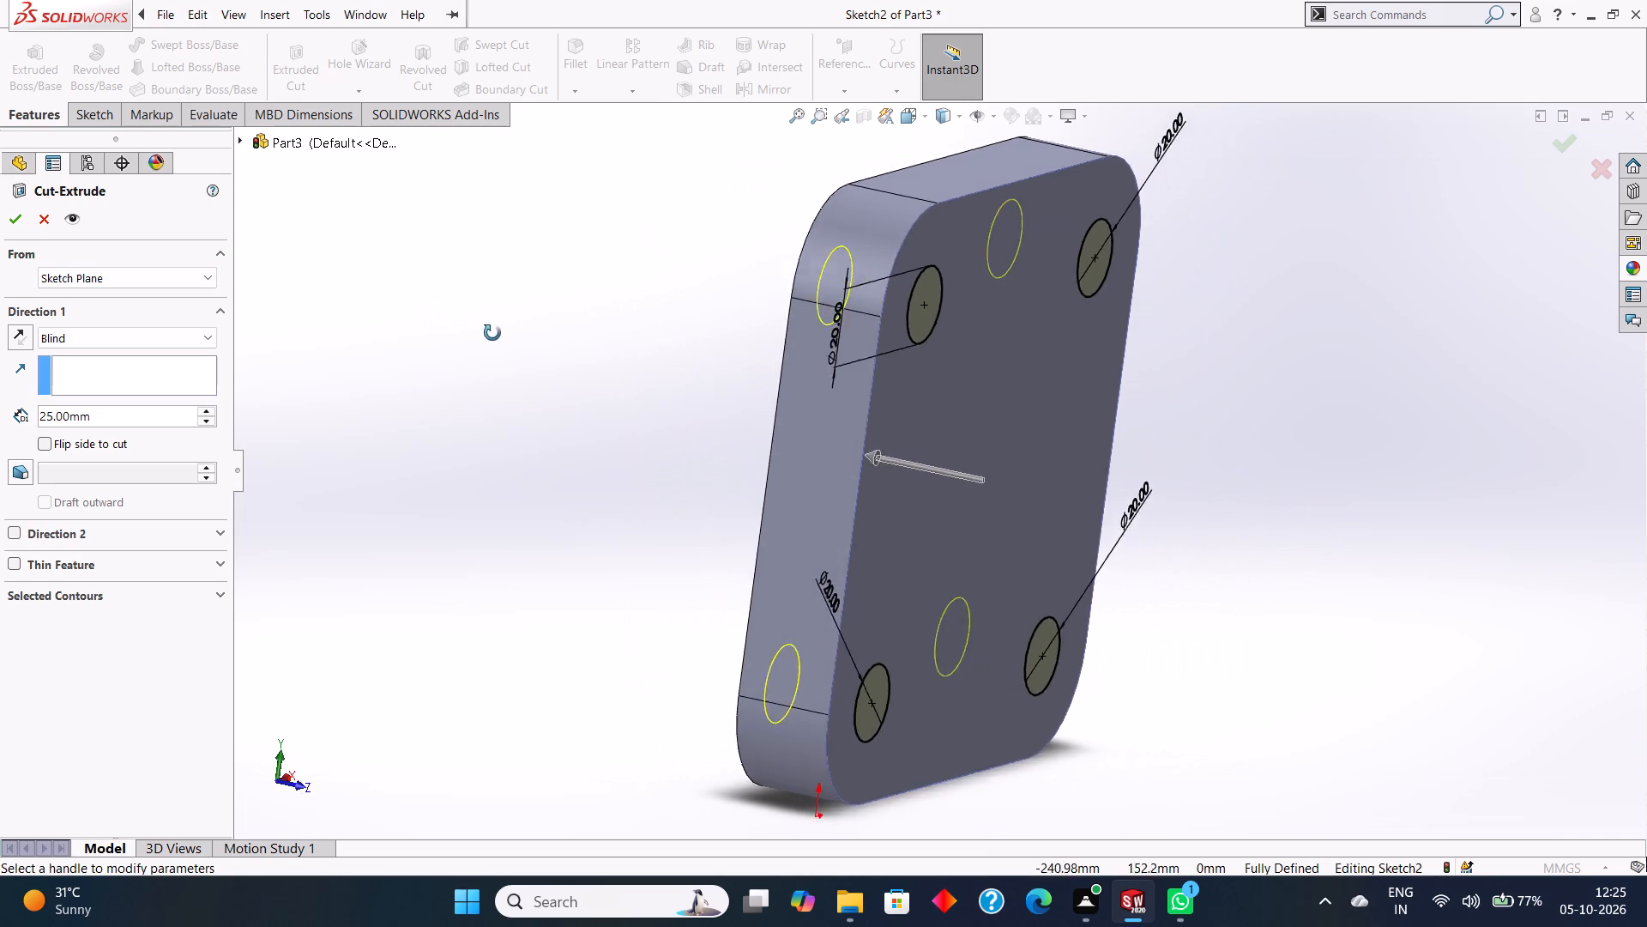
pyautogui.moveTo(492, 333); pyautogui.dragTo(548, 346, button='middle')
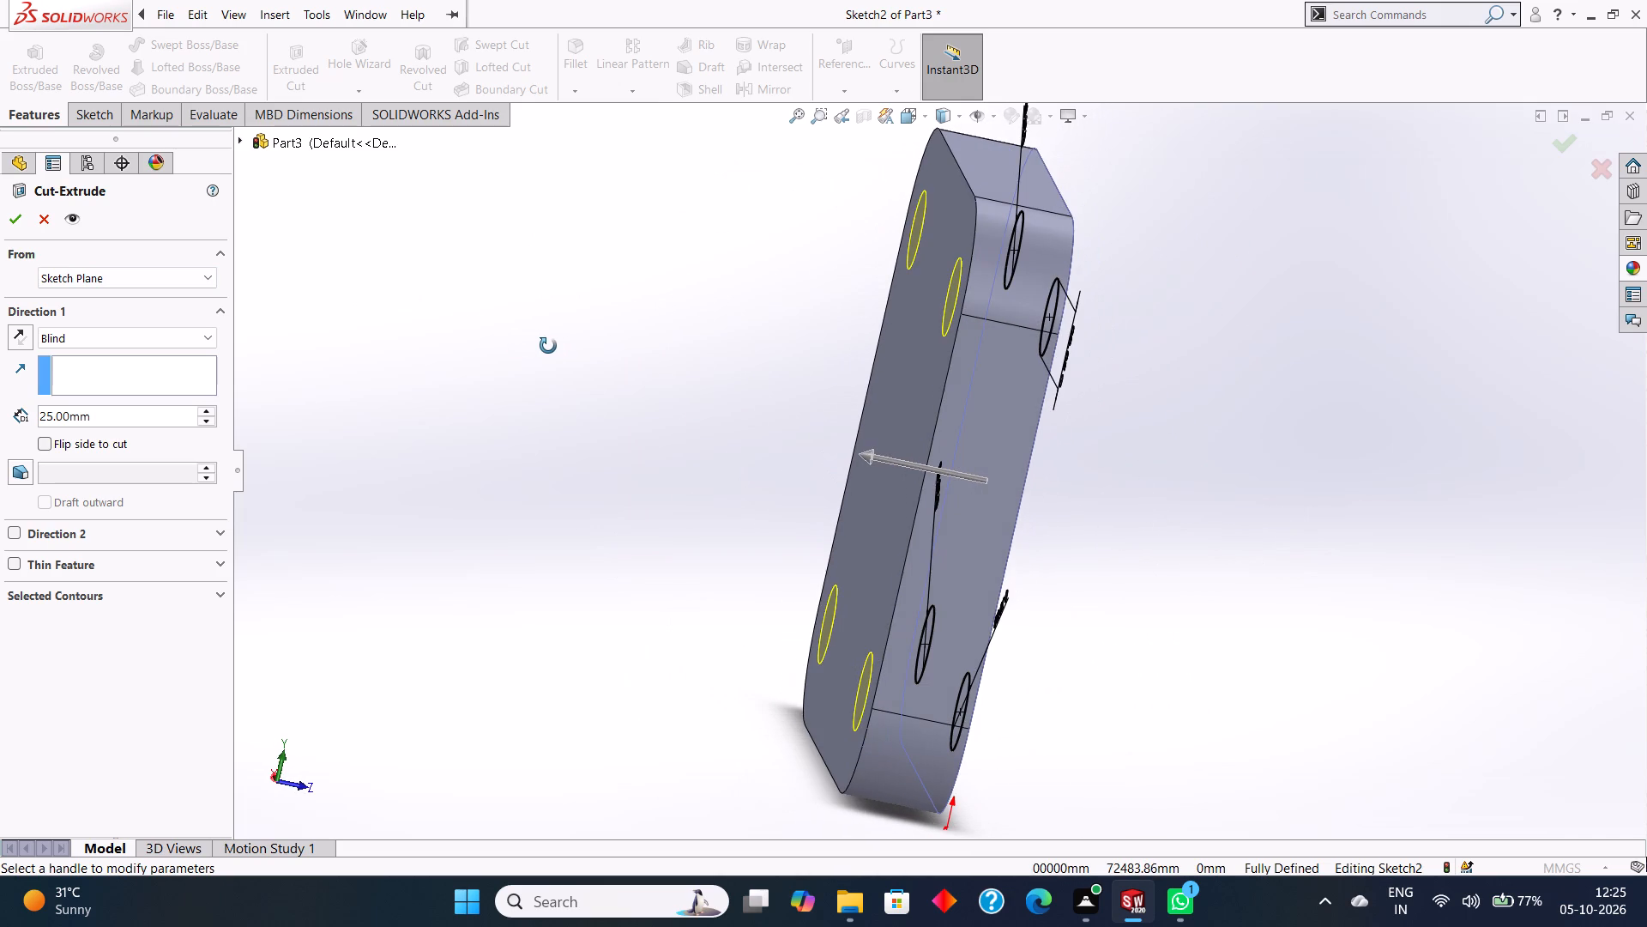
pyautogui.moveTo(548, 346); pyautogui.dragTo(464, 305, button='middle')
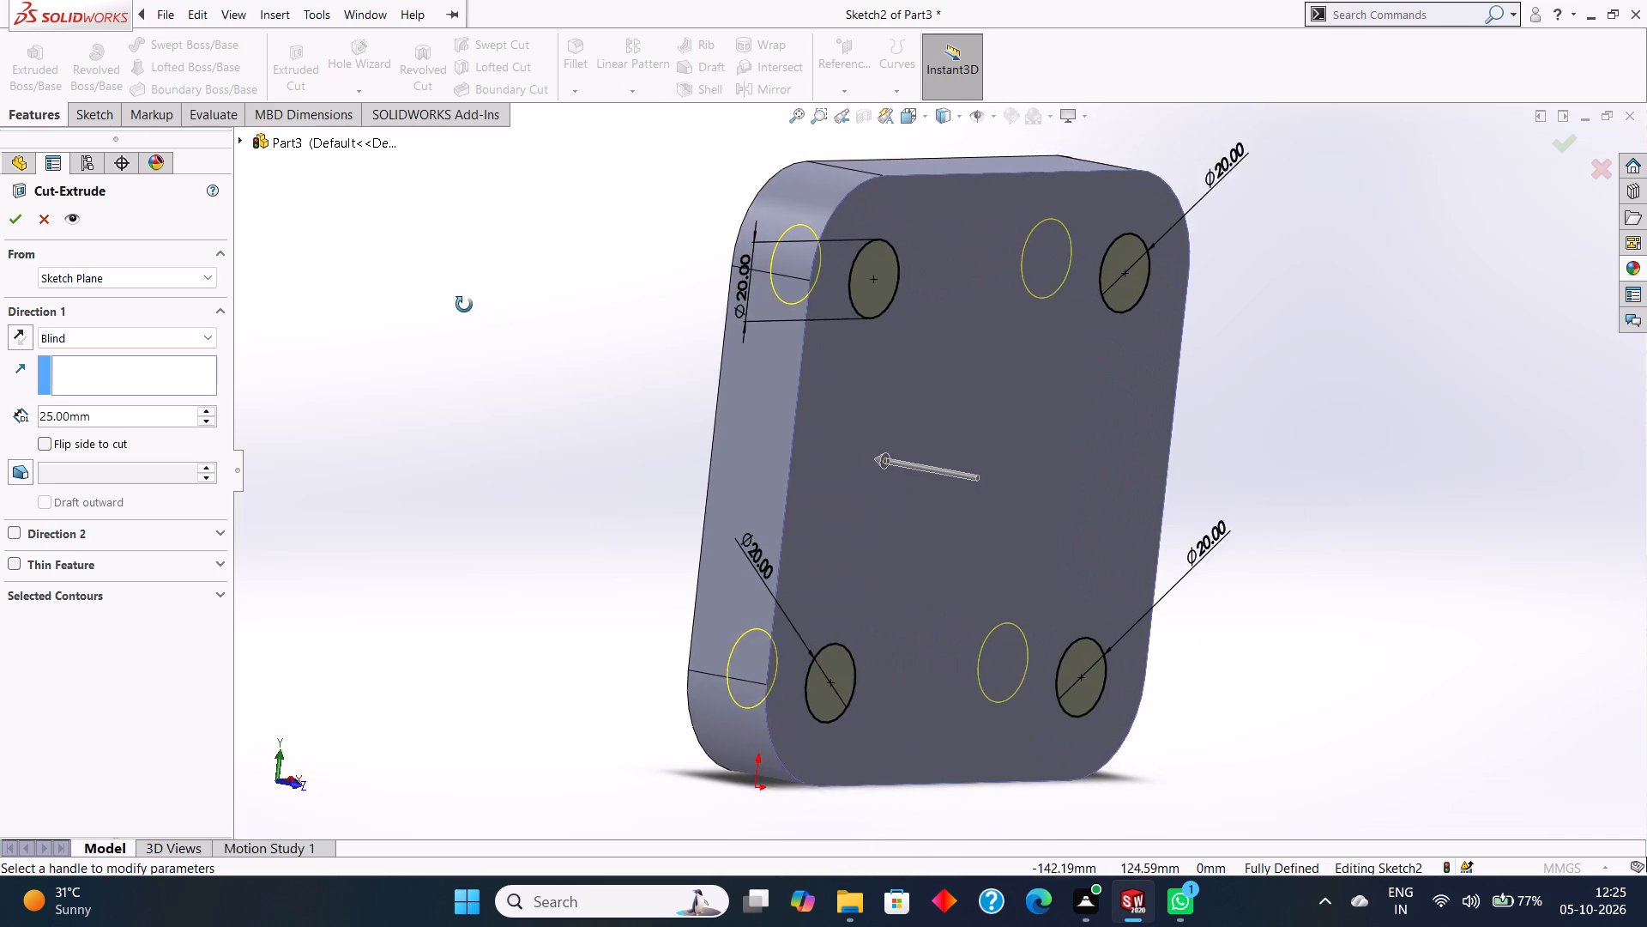
pyautogui.moveTo(464, 305); pyautogui.dragTo(443, 285, button='middle')
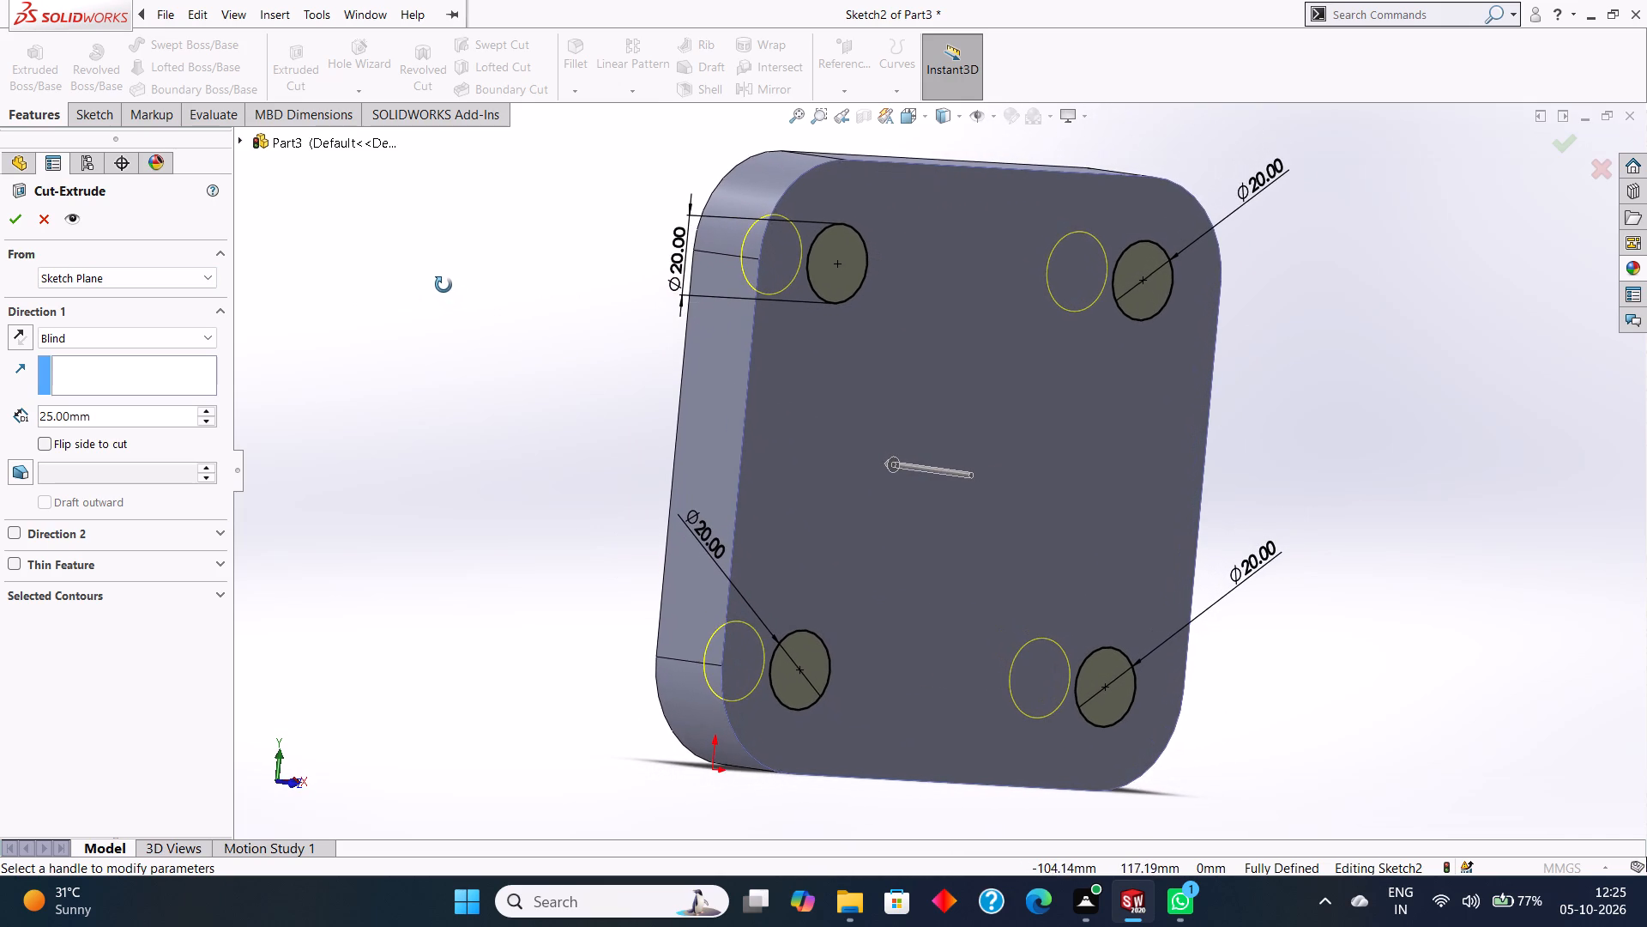
pyautogui.moveTo(443, 285); pyautogui.dragTo(460, 308, button='middle')
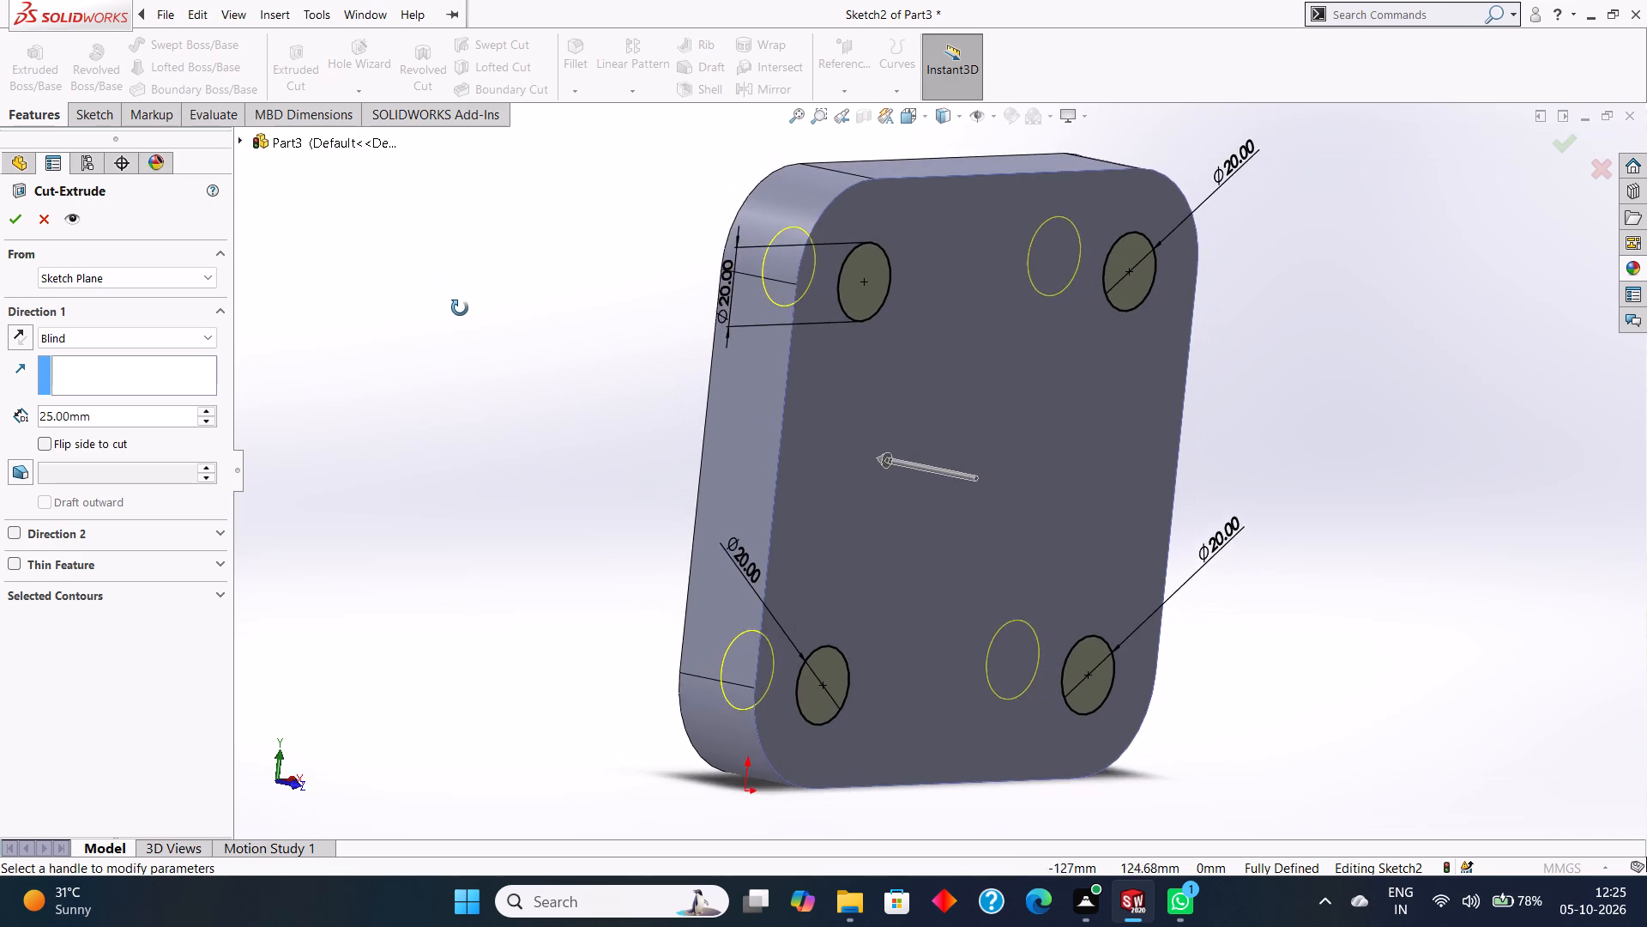
pyautogui.moveTo(460, 308); pyautogui.dragTo(450, 303, button='middle')
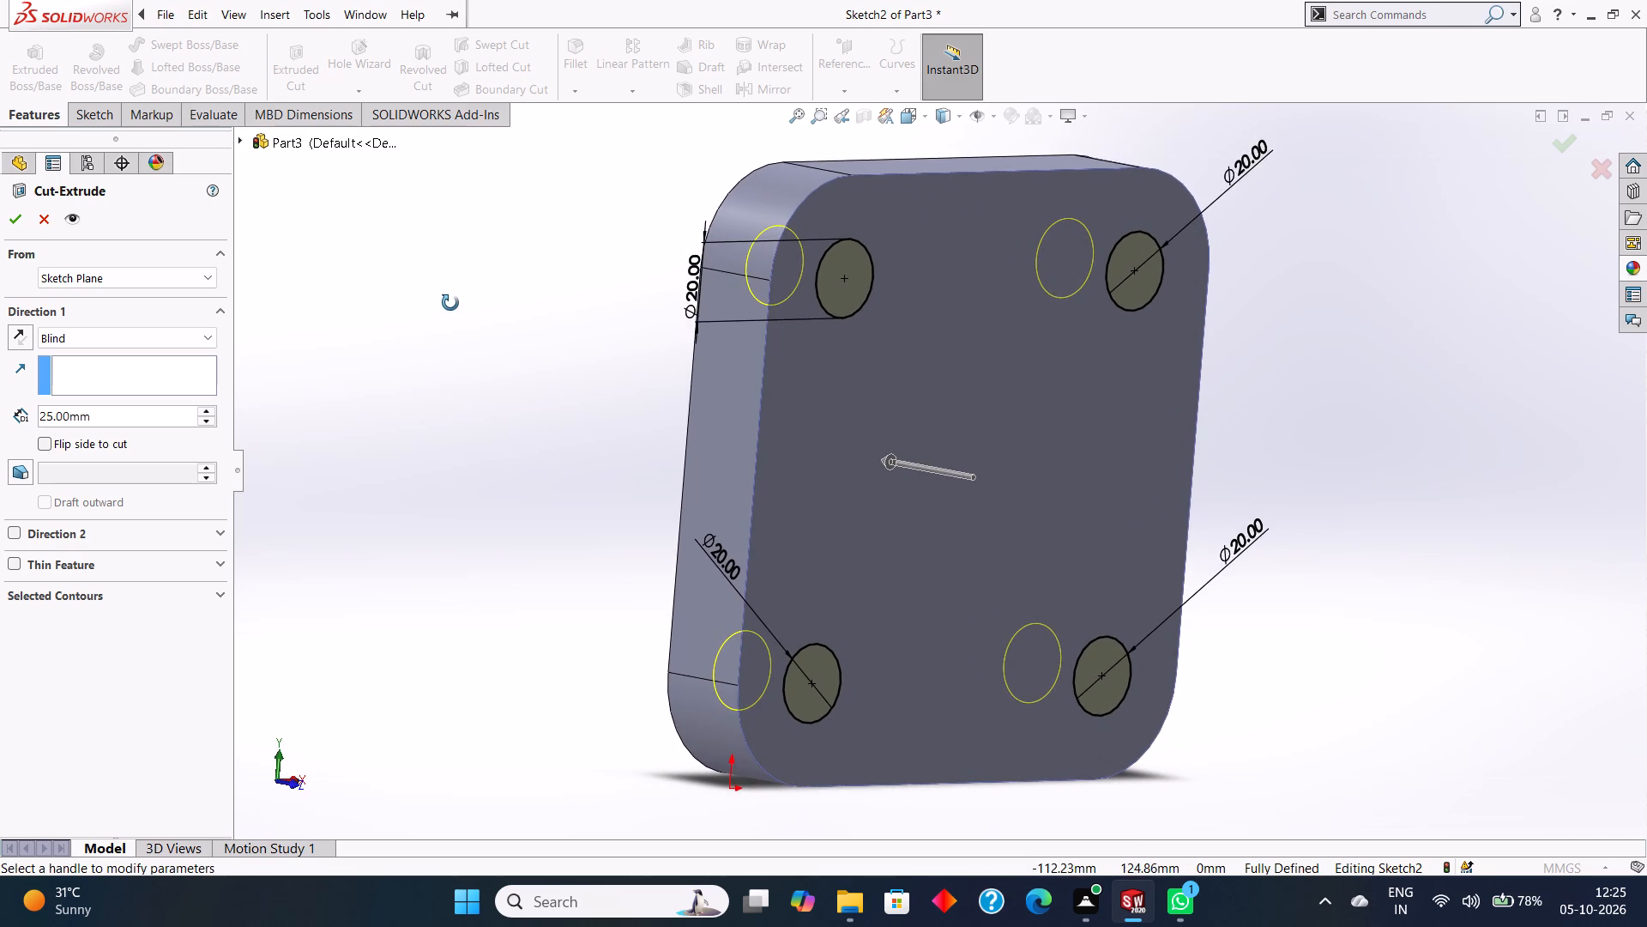
pyautogui.moveTo(450, 303); pyautogui.dragTo(449, 291, button='middle')
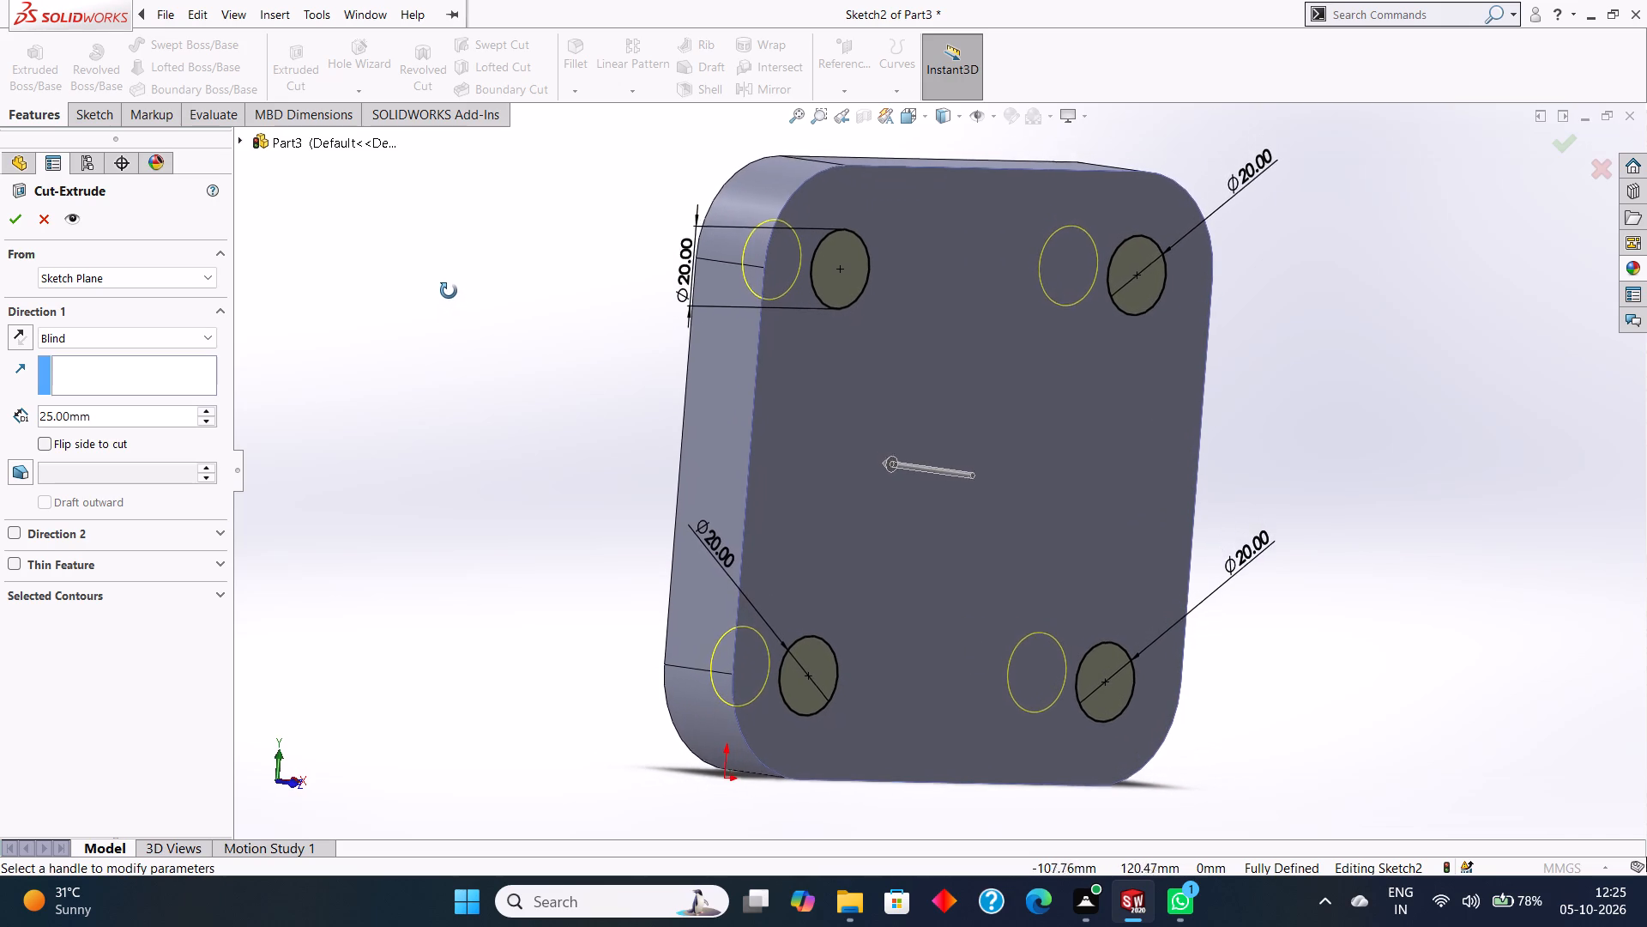
pyautogui.moveTo(449, 291); pyautogui.dragTo(425, 262, button='middle')
pyautogui.moveTo(427, 300); pyautogui.dragTo(412, 278, button='middle')
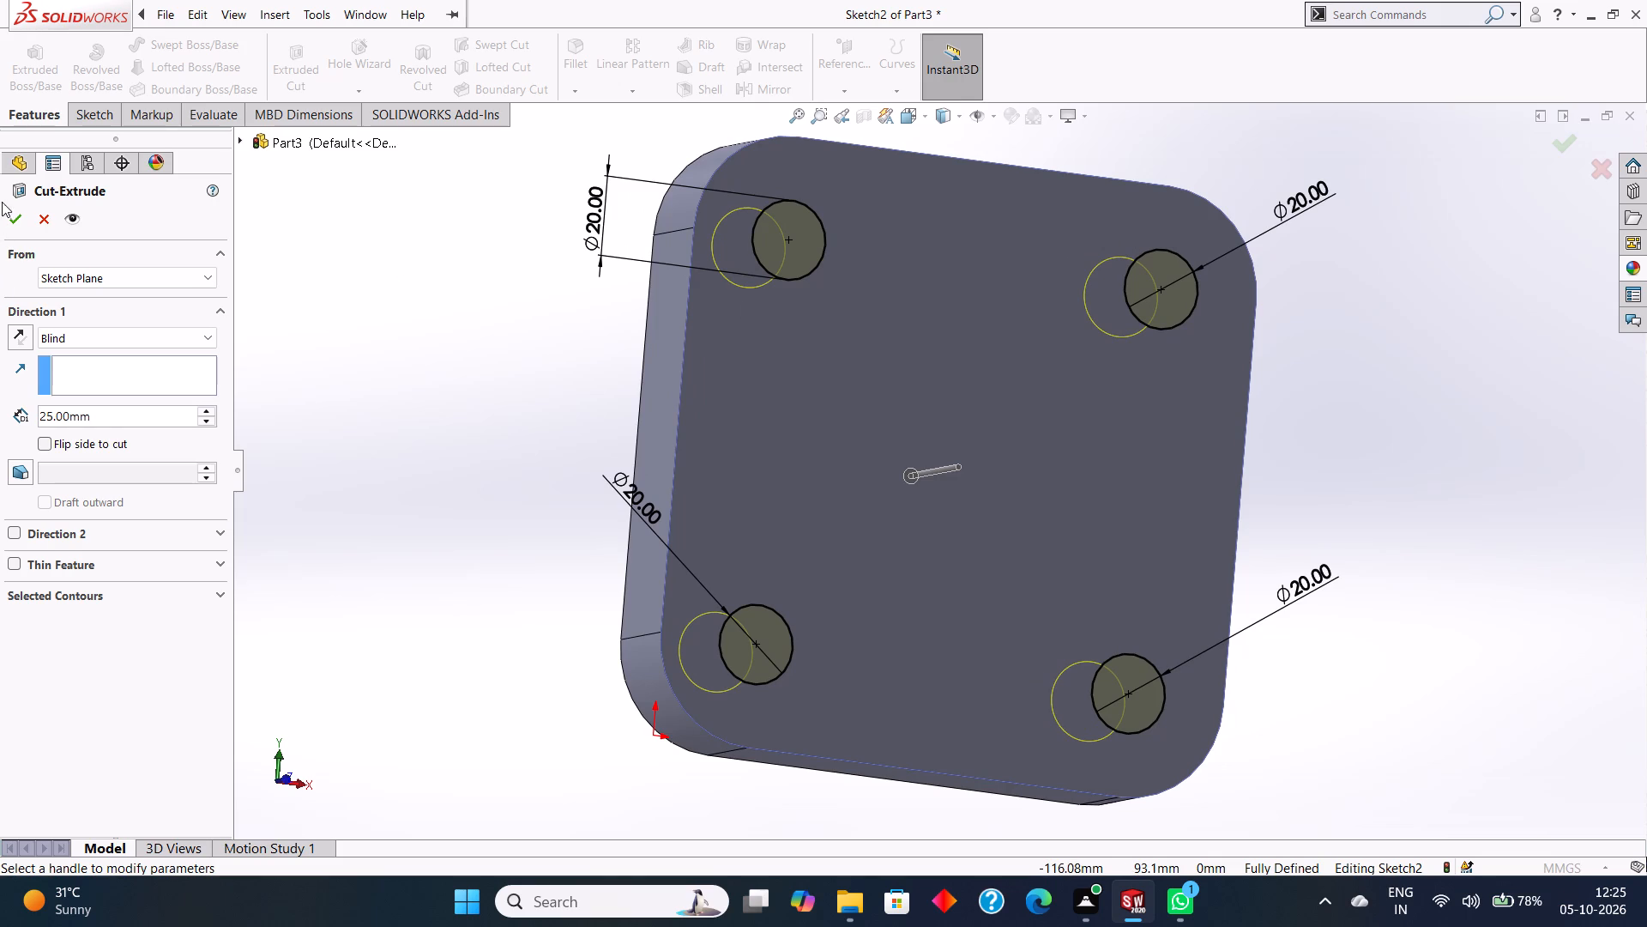
pyautogui.click(15, 217)
pyautogui.click(506, 337)
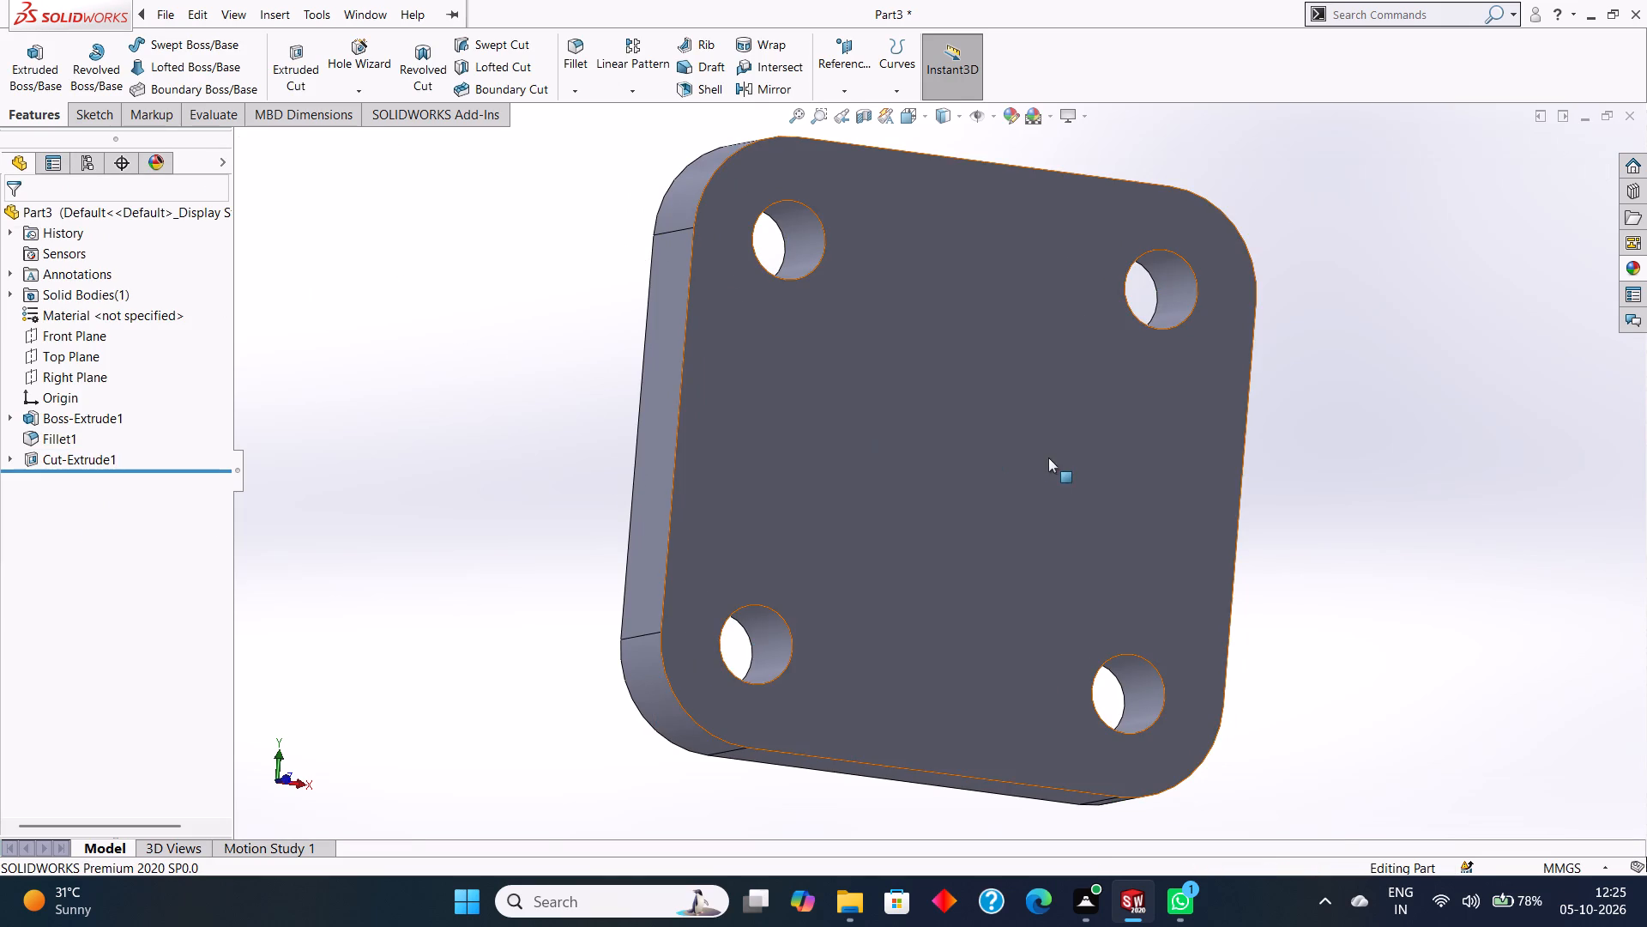
# Start a new sketch on the plate's large front face, viewed normal to it.
pyautogui.click(997, 447)
pyautogui.hotkey('ctrl', '8')
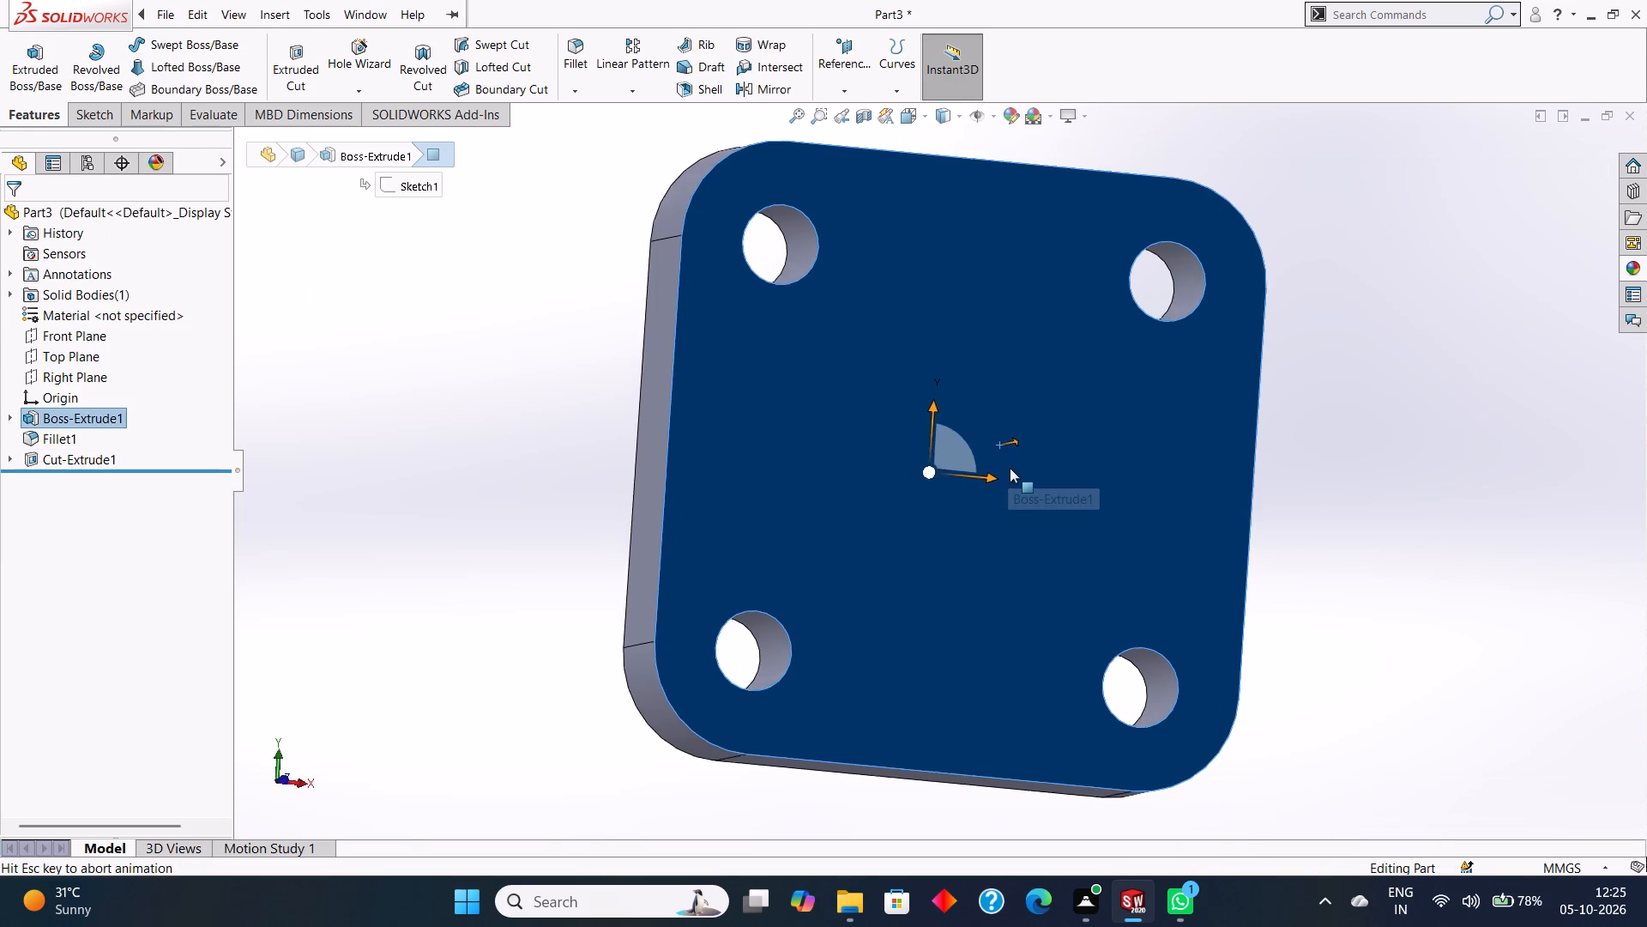
pyautogui.rightClick(934, 328)
pyautogui.click(975, 306)
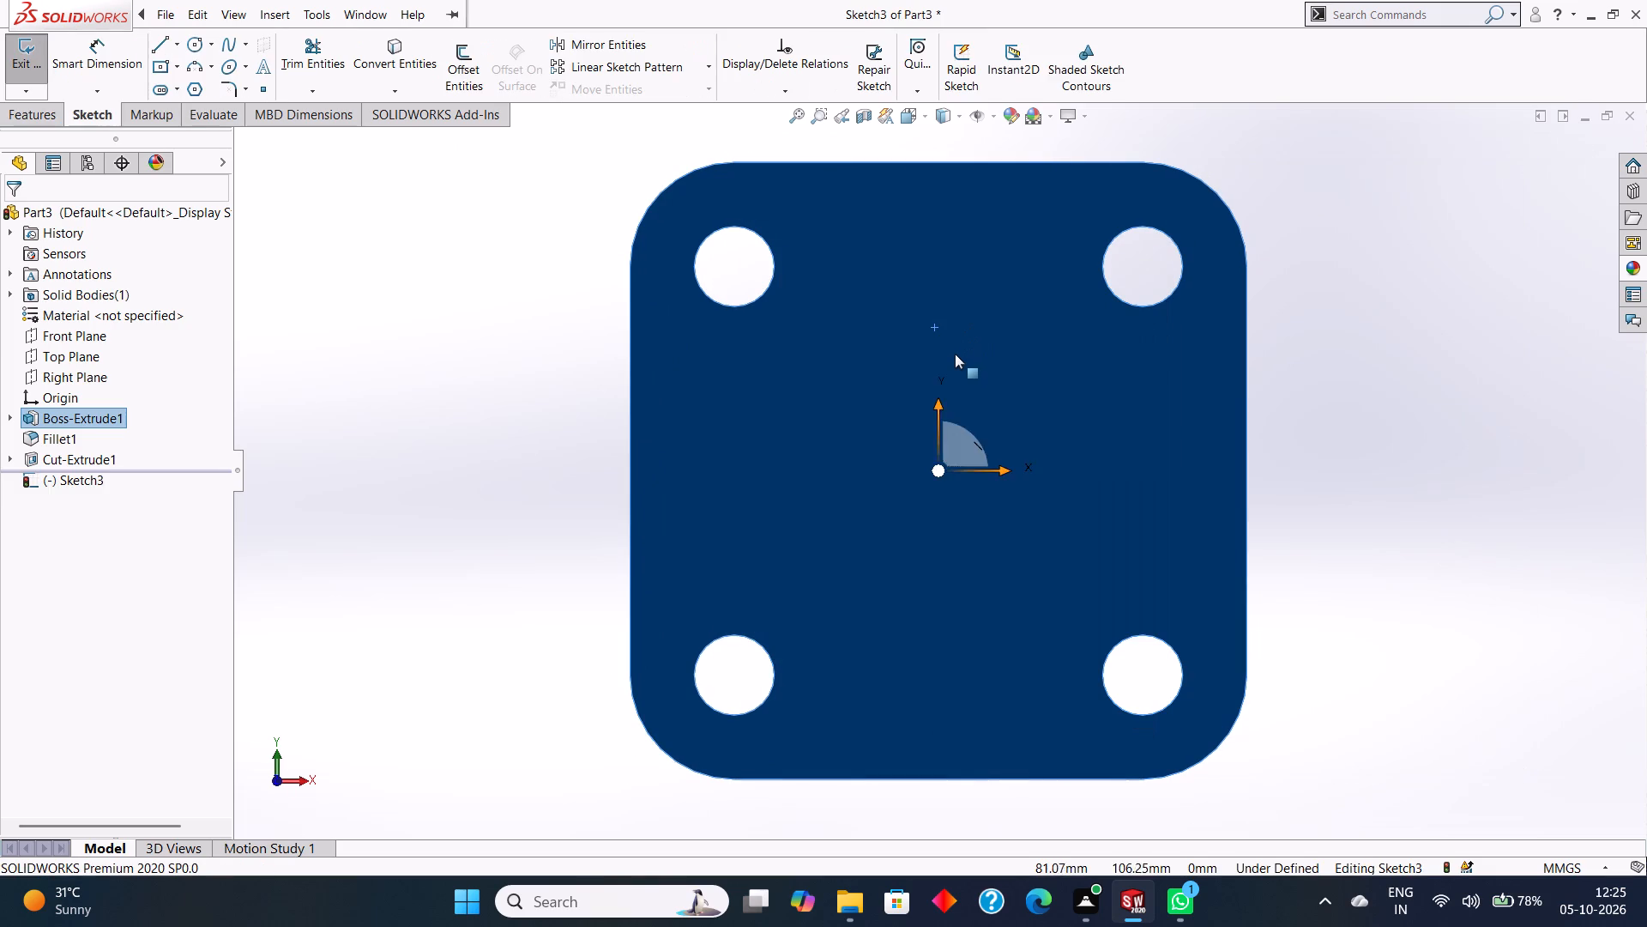
pyautogui.press('Escape')
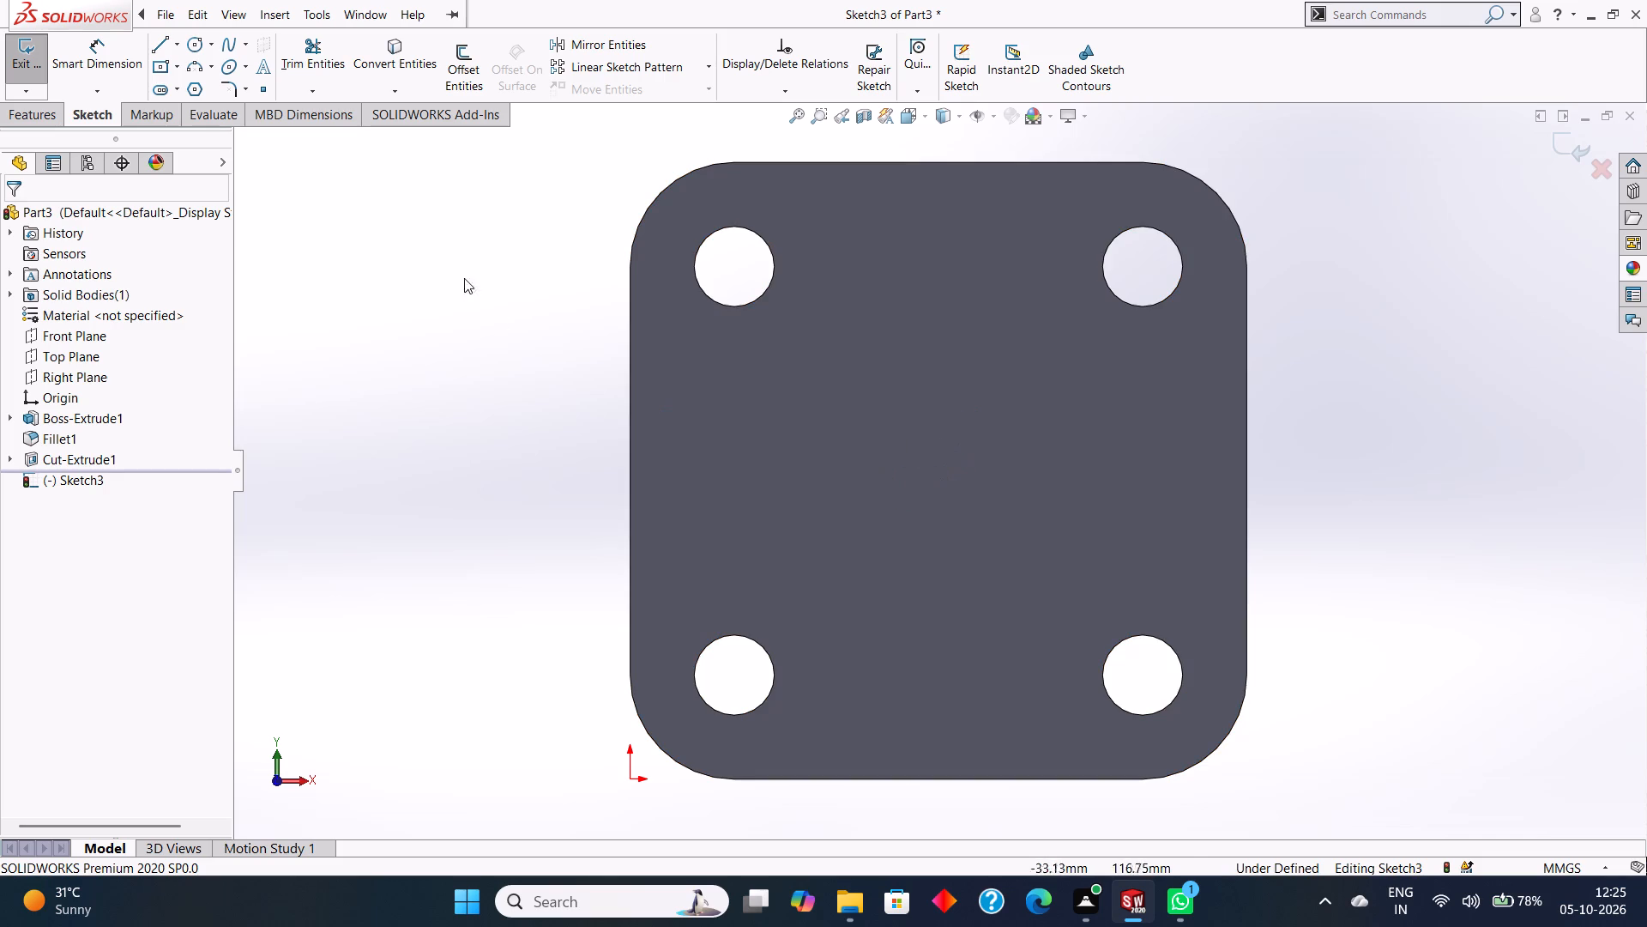
# Draw a 31 mm horizontal centerline from the plate's centre toward its left edge.
pyautogui.click(174, 41)
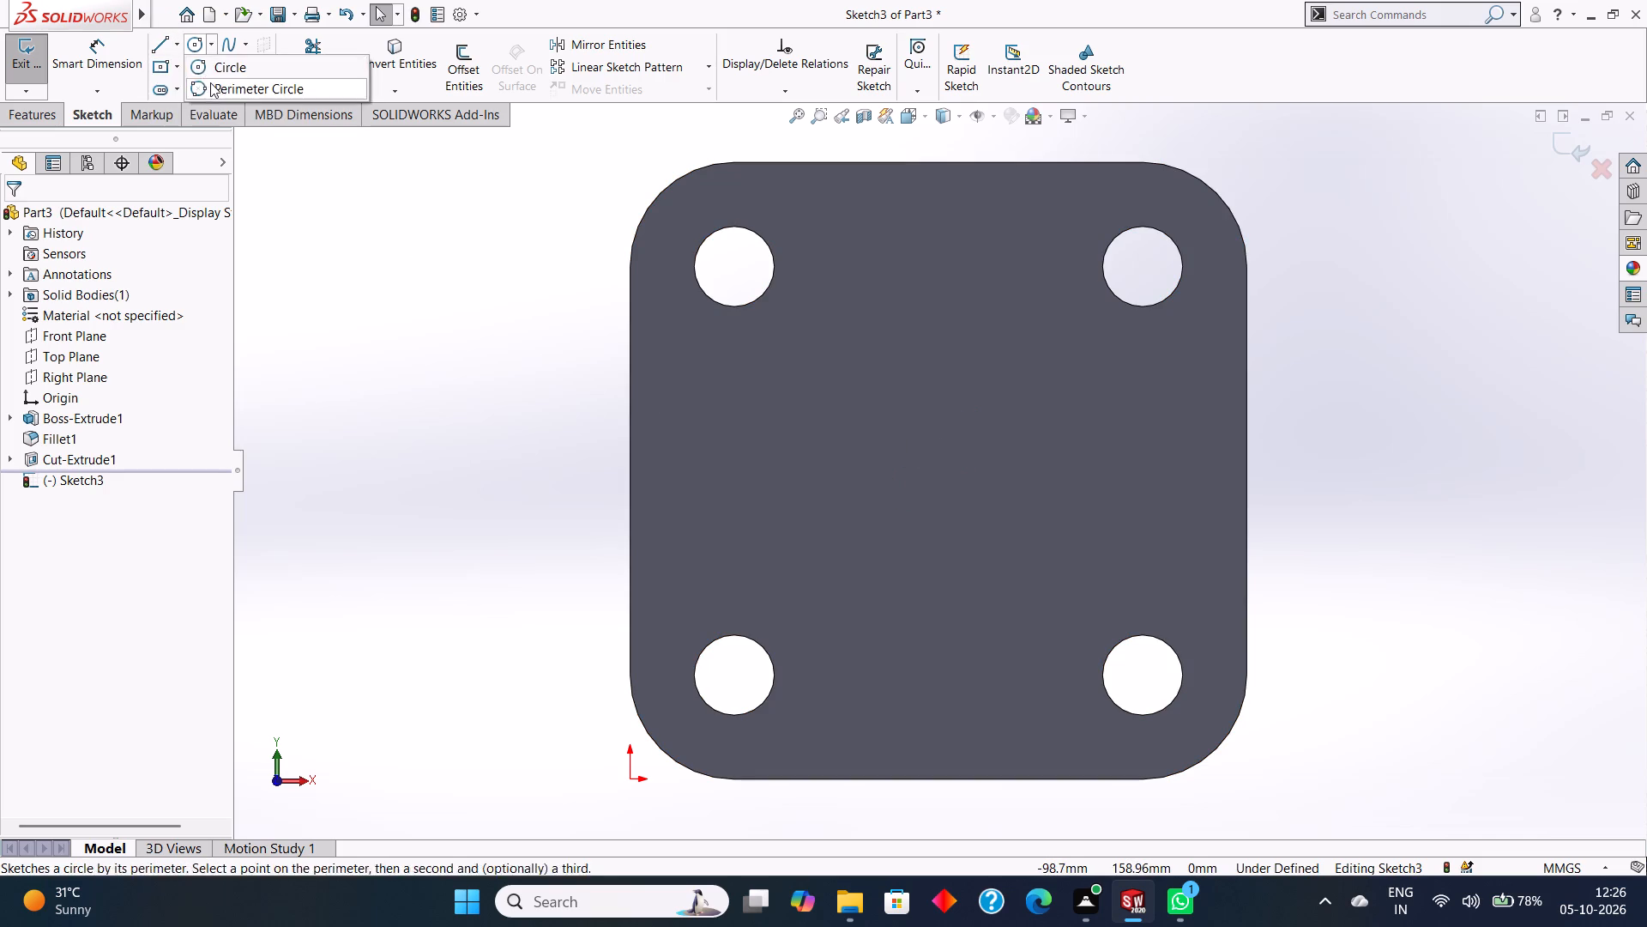
pyautogui.click(204, 85)
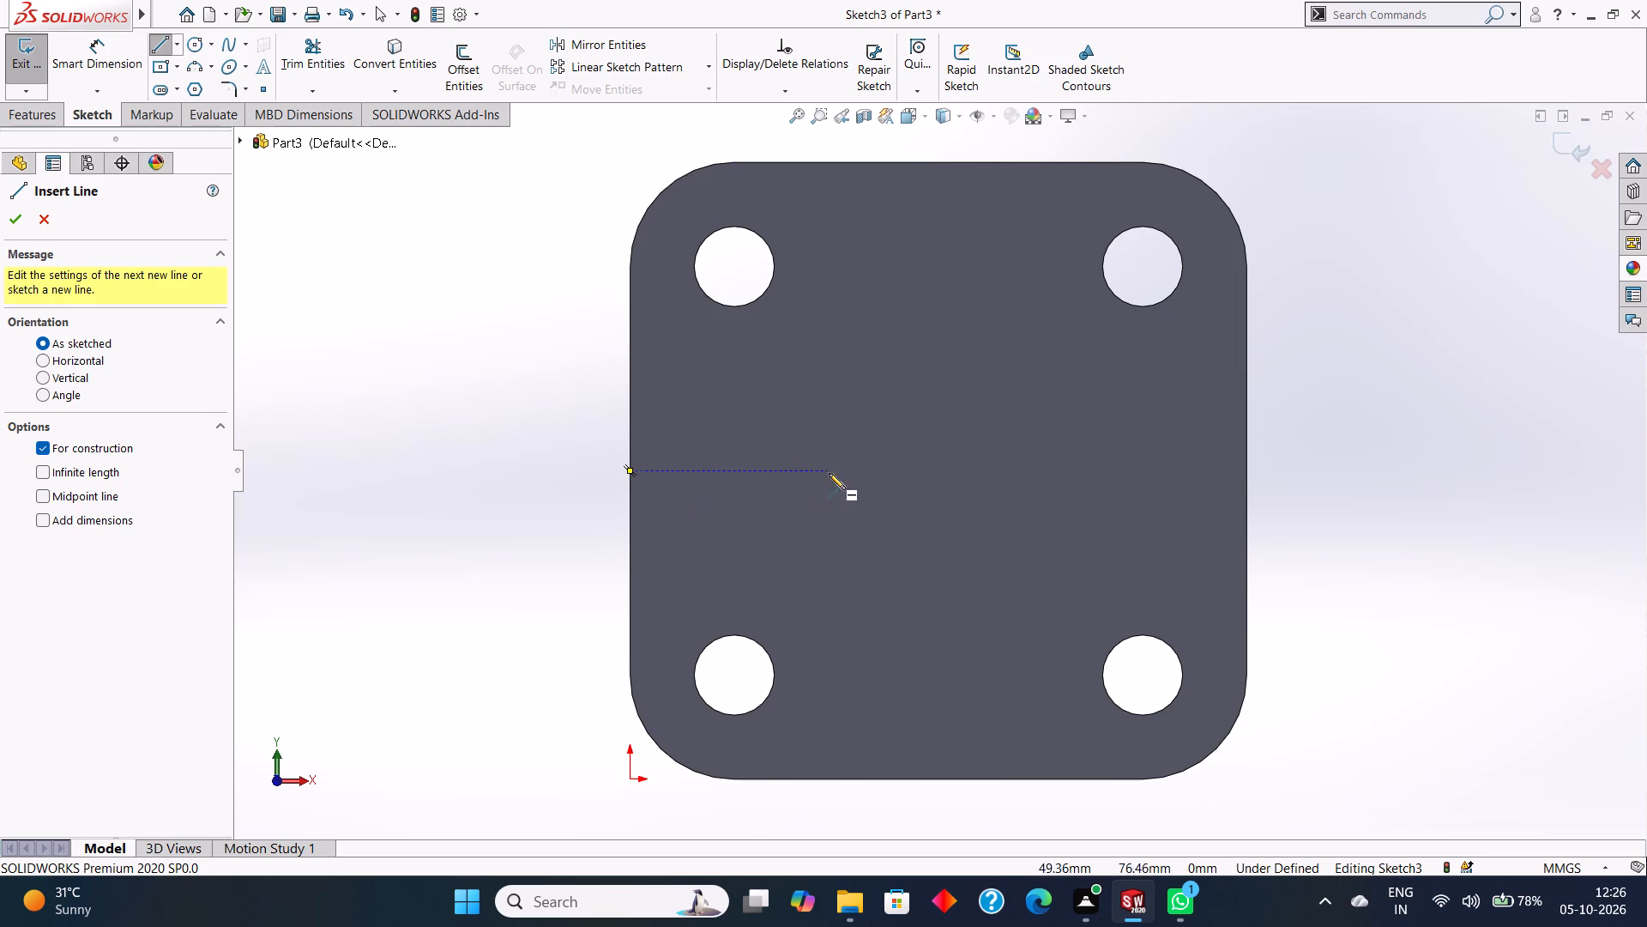
pyautogui.click(938, 472)
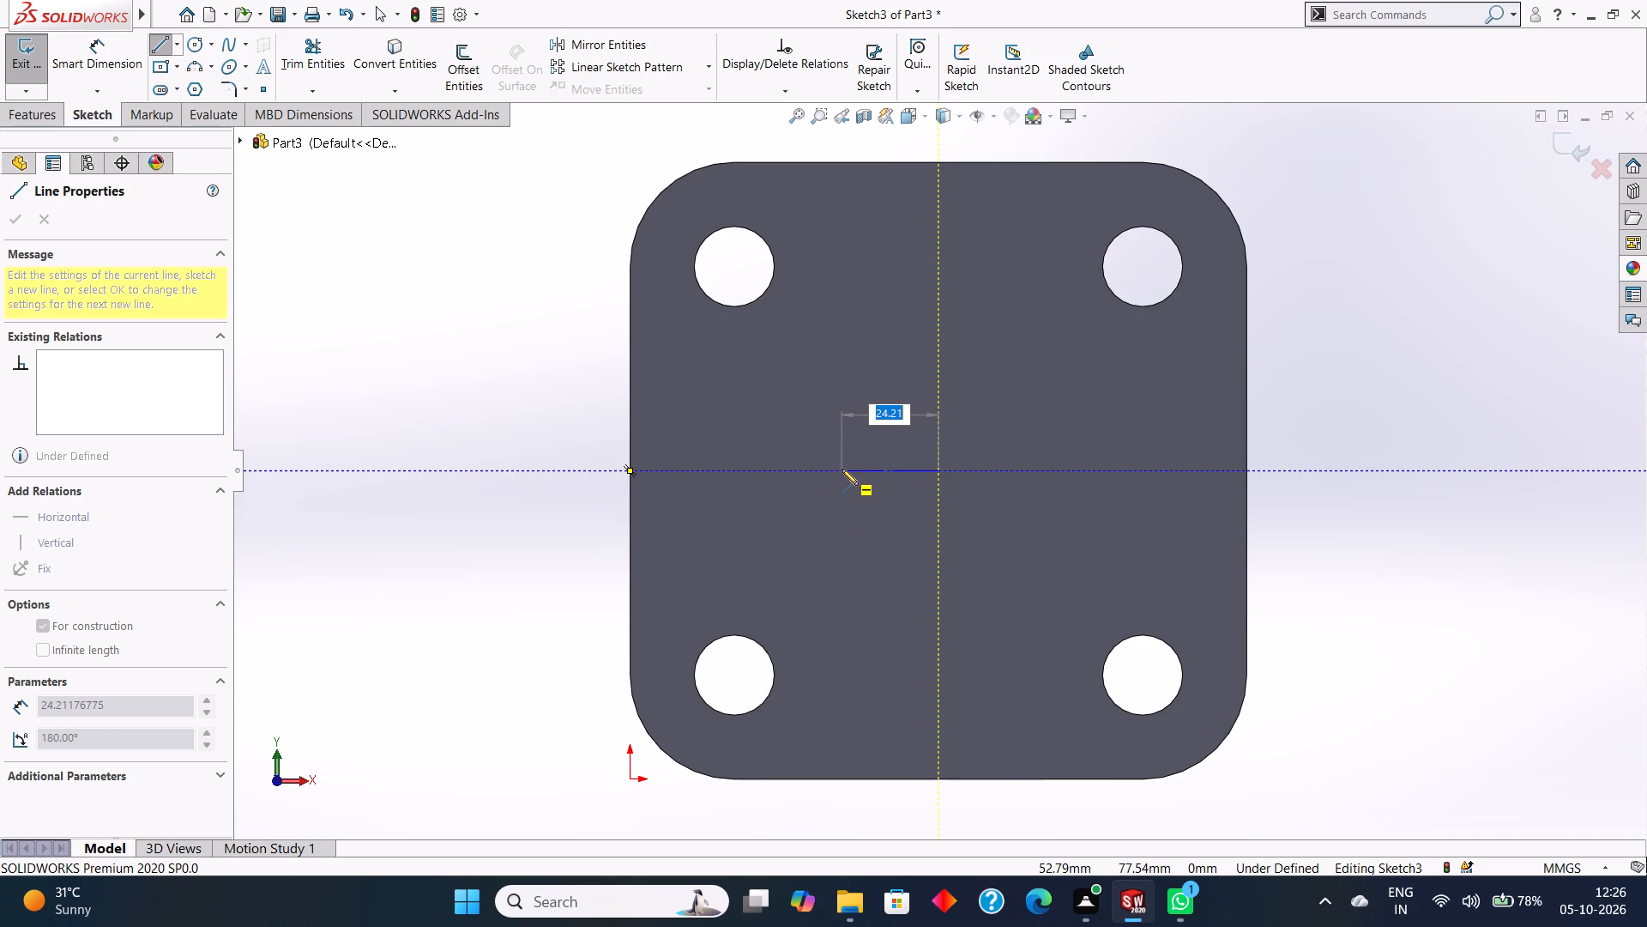
pyautogui.write('31')
pyautogui.press('Return')
pyautogui.press('Escape')
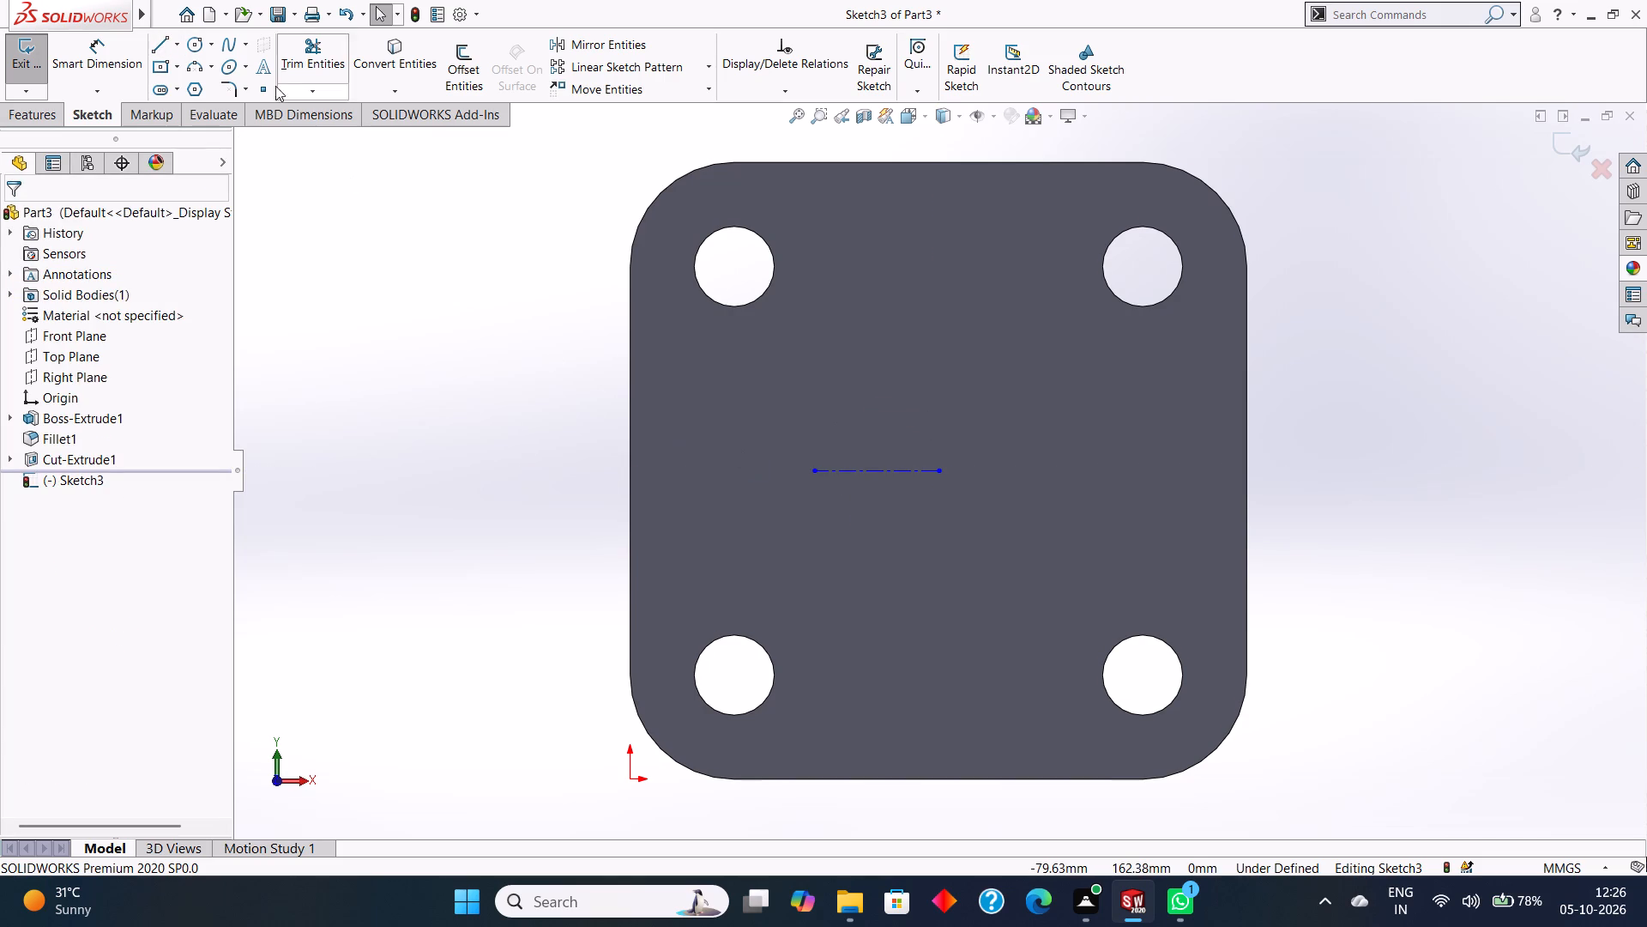
# Draw a 31 mm horizontal centerline from the plate's centre toward its right edge.
pyautogui.click(179, 44)
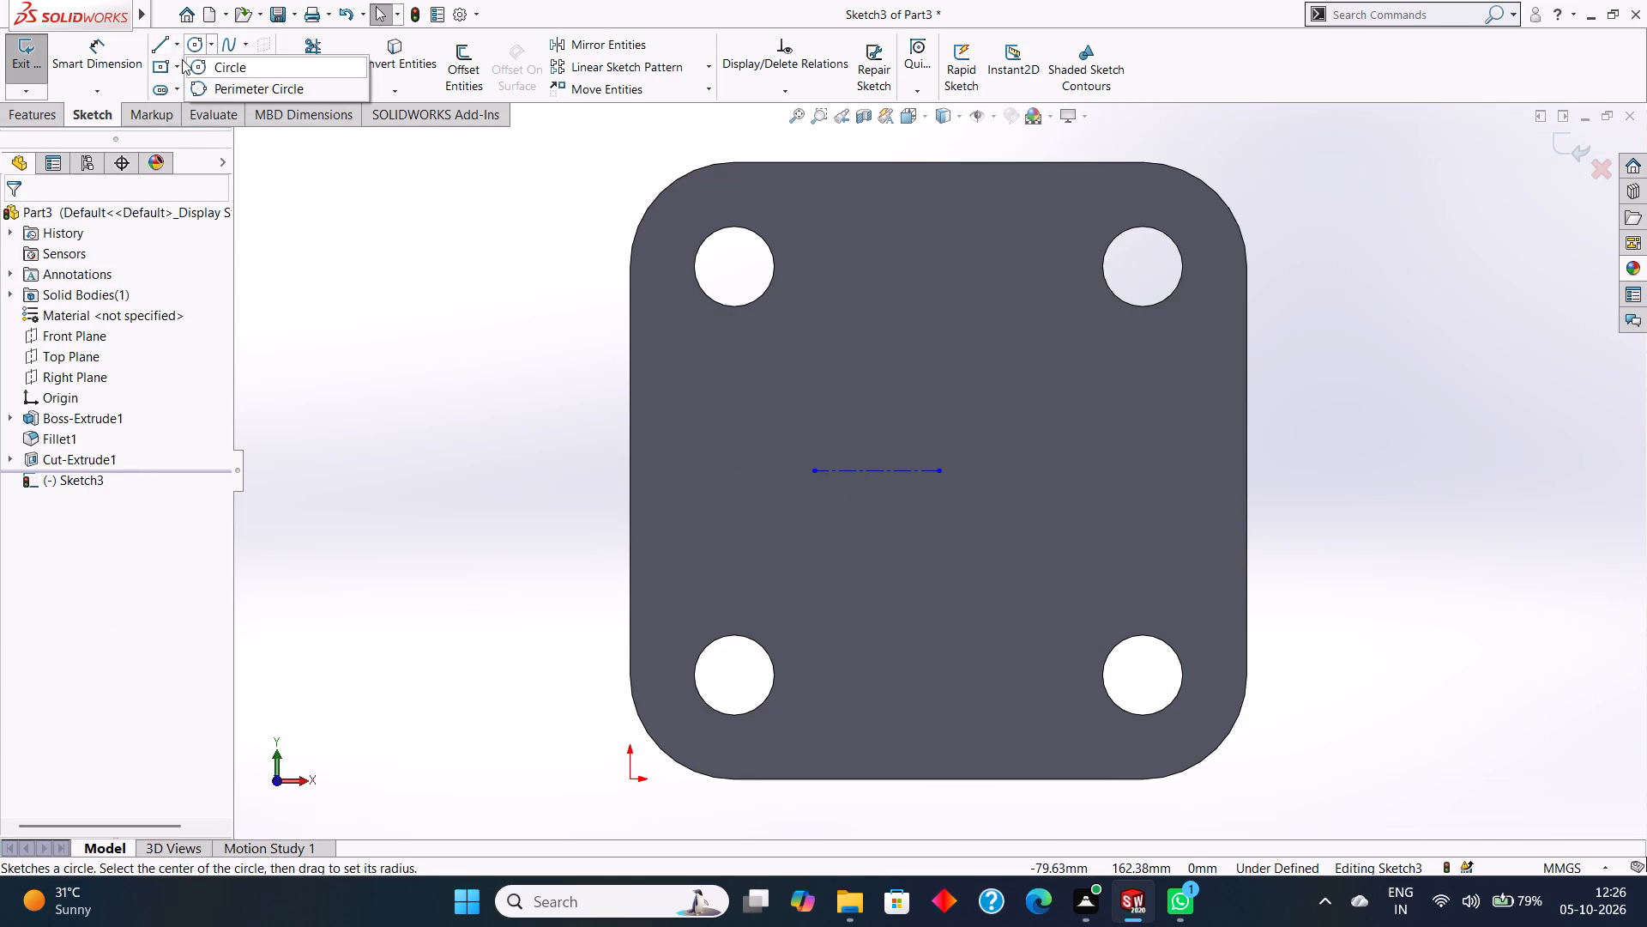
pyautogui.click(191, 83)
pyautogui.click(941, 474)
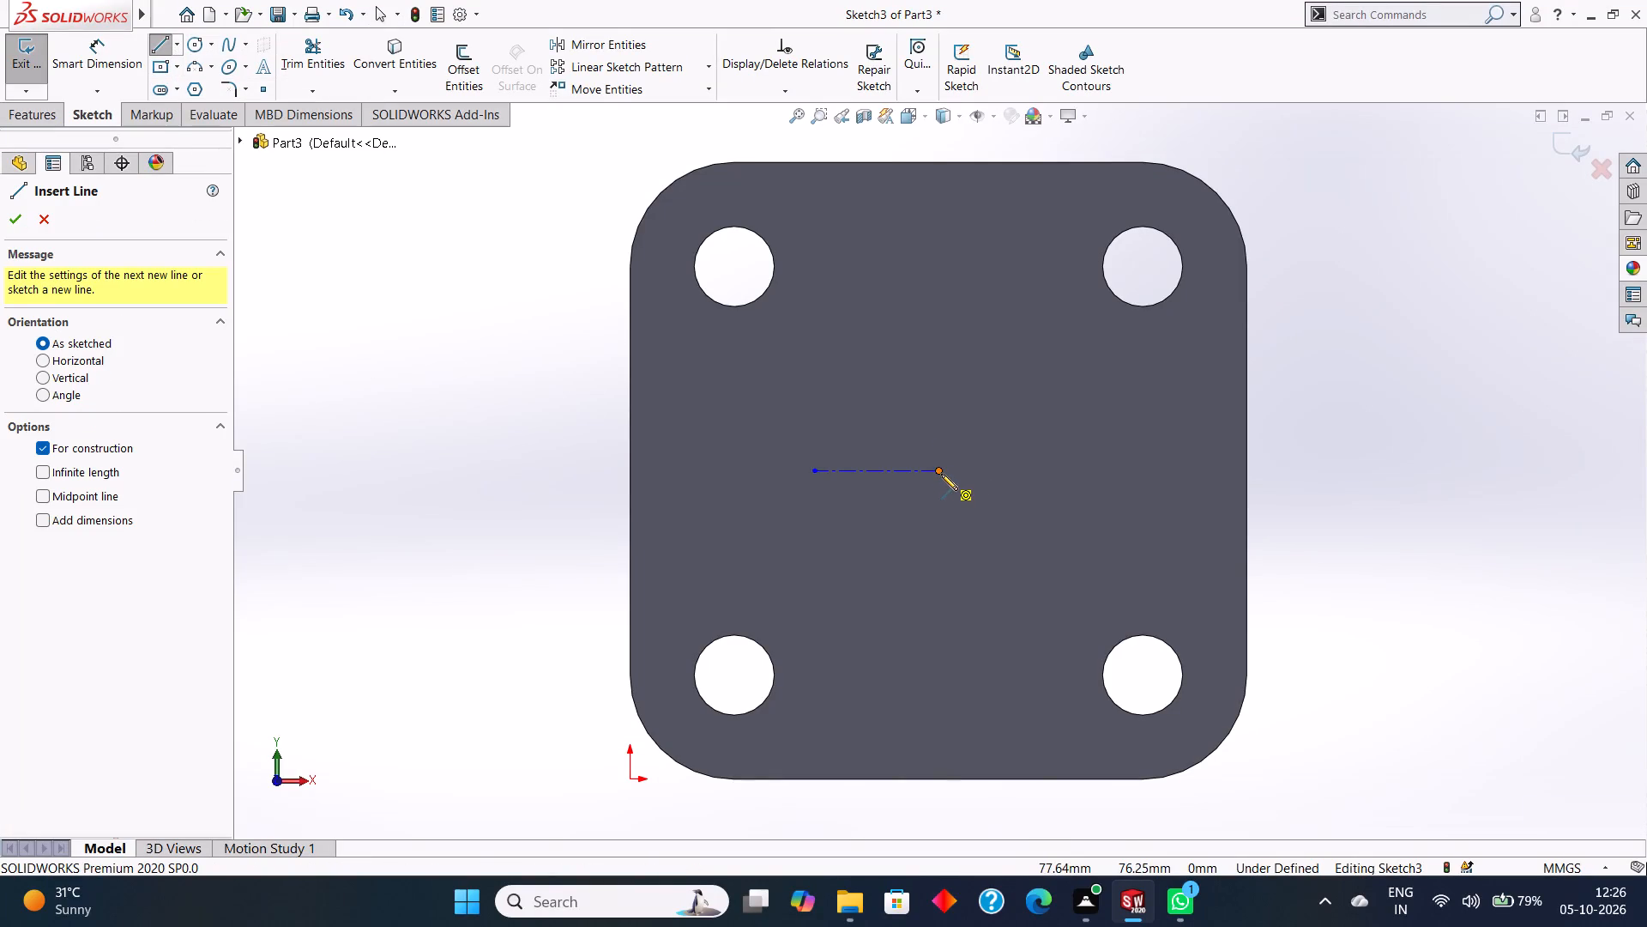
pyautogui.write('31')
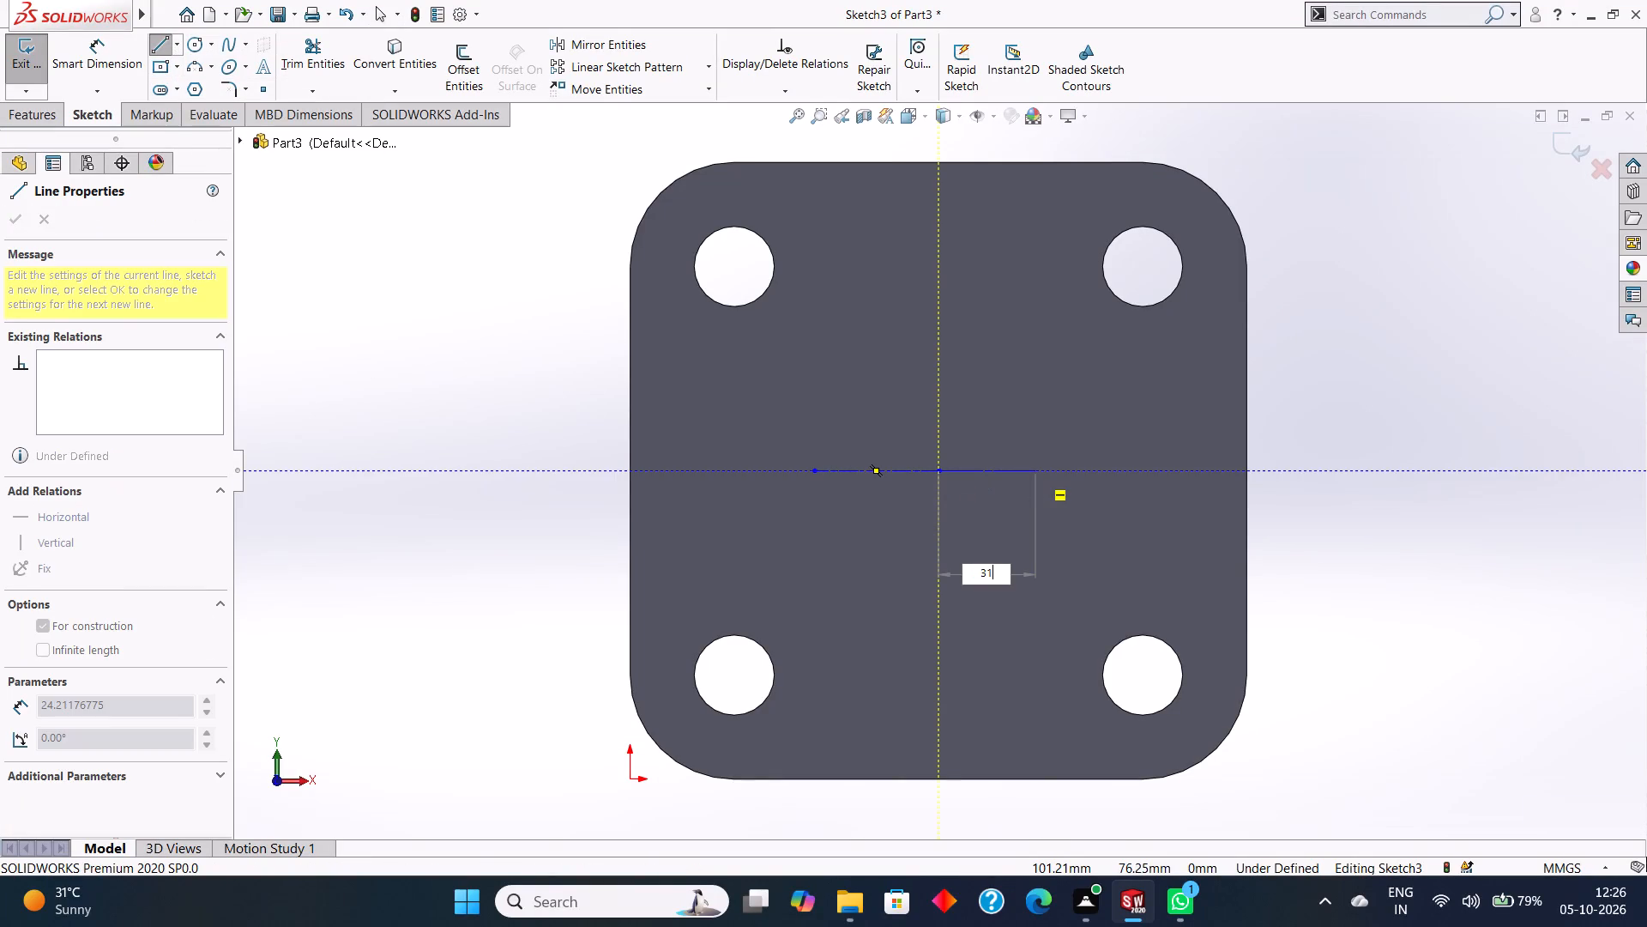
pyautogui.press('Return')
pyautogui.press('Escape')
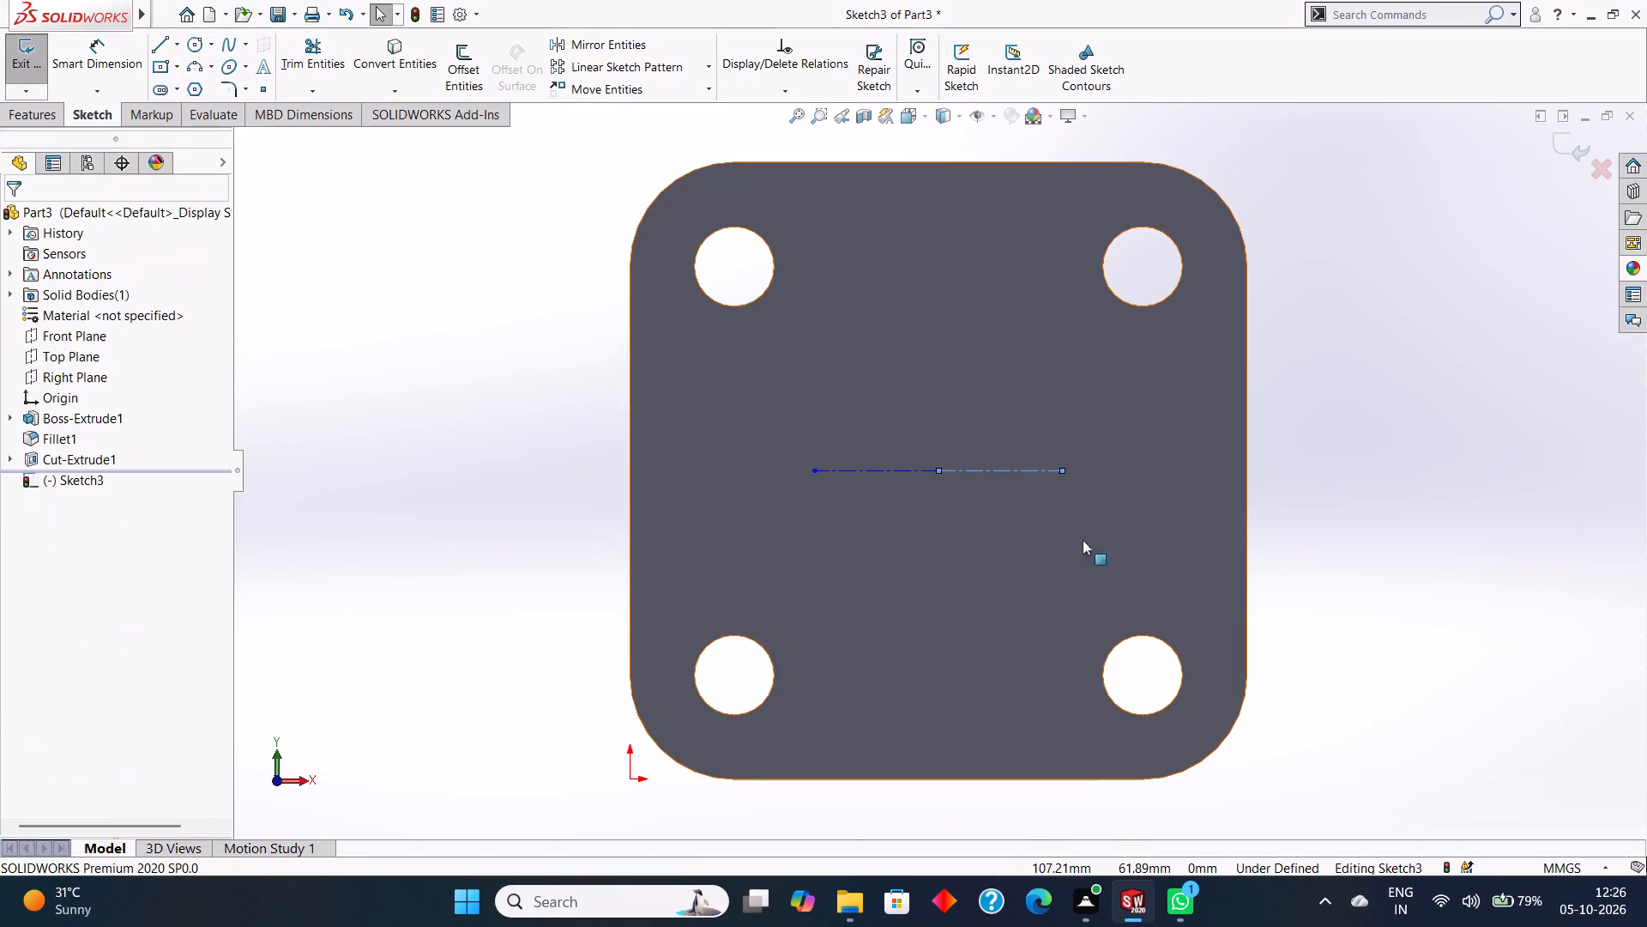
# Draw a 46 mm vertical centerline from the plate's centre toward its upper edge.
pyautogui.scroll(1, 939, 394)
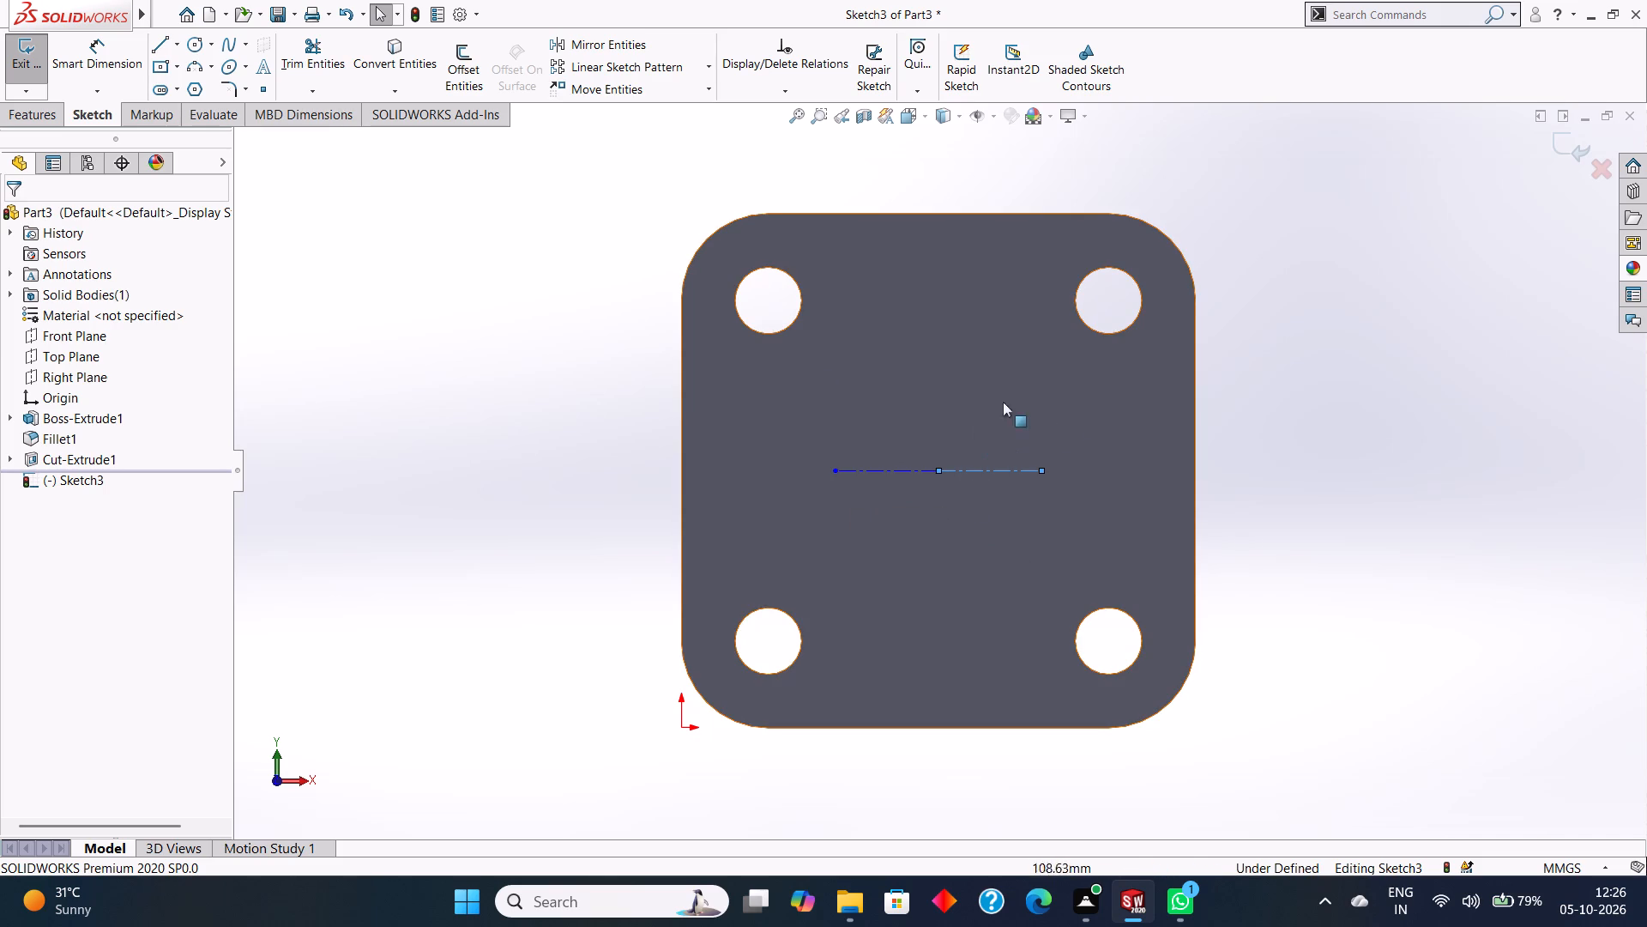
pyautogui.click(176, 45)
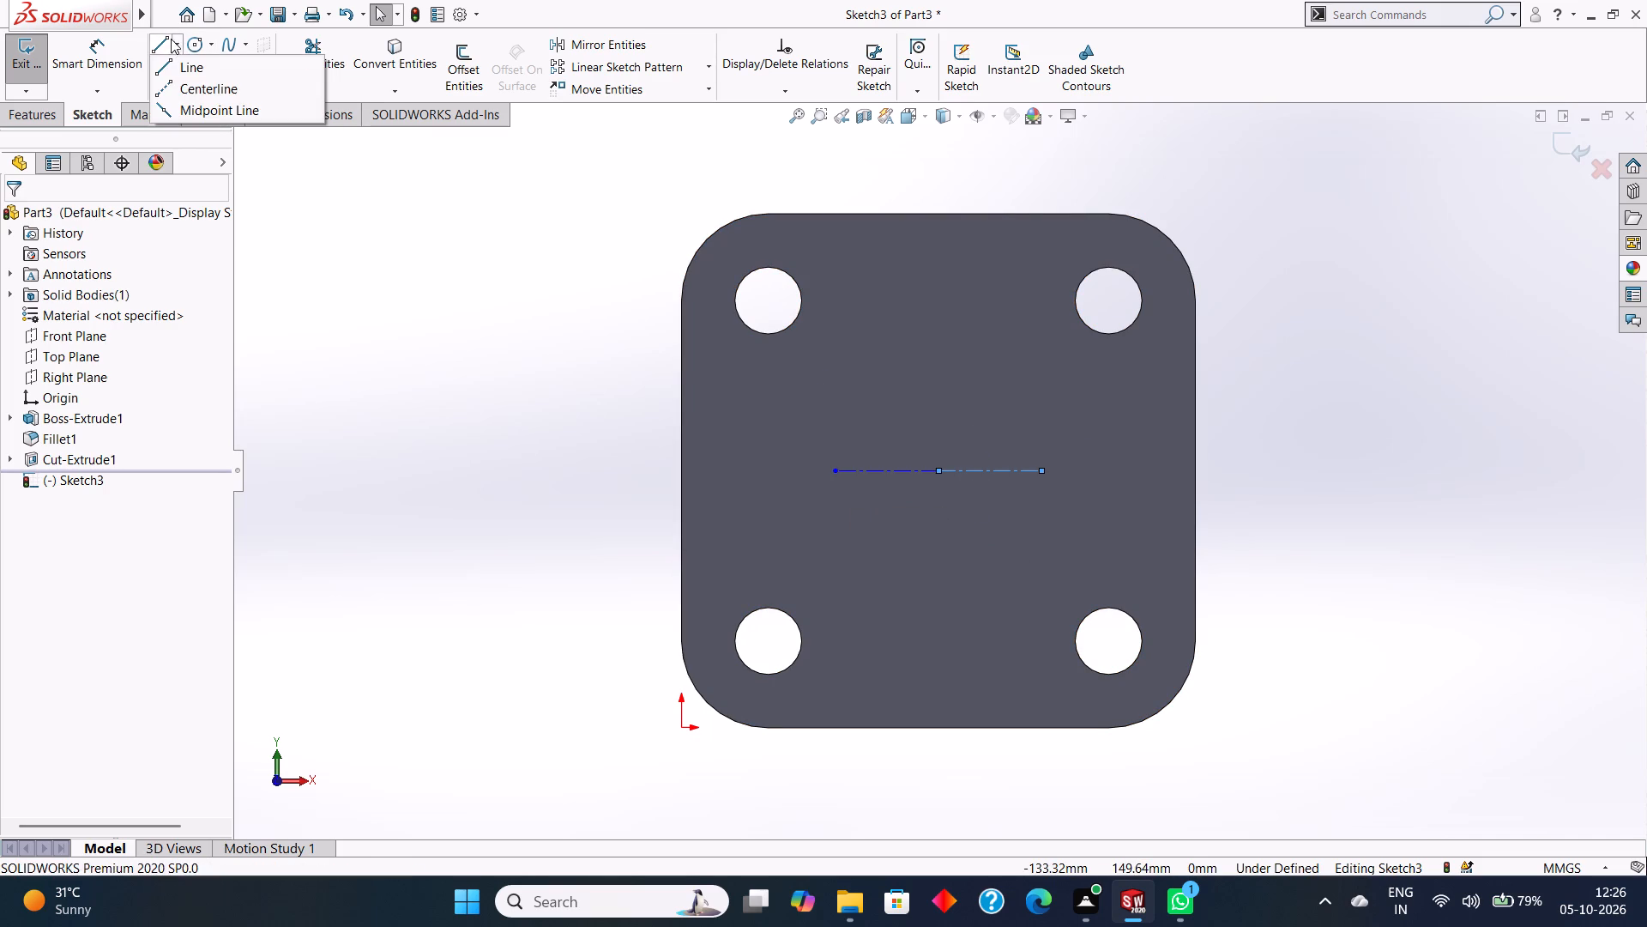
pyautogui.click(201, 86)
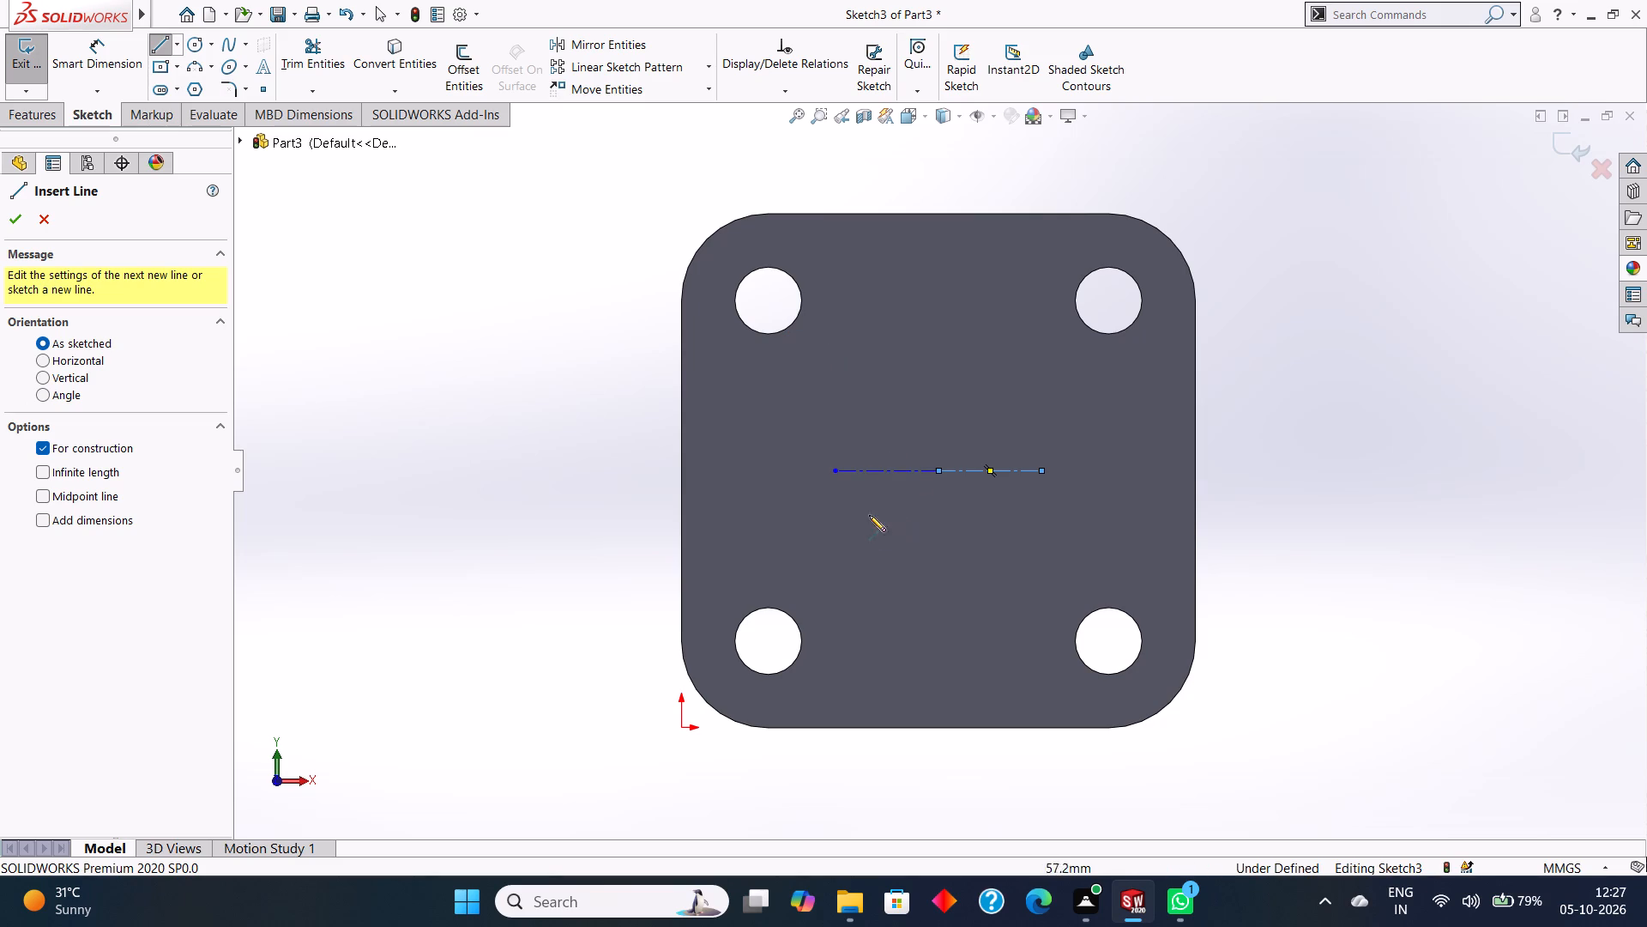
pyautogui.click(939, 471)
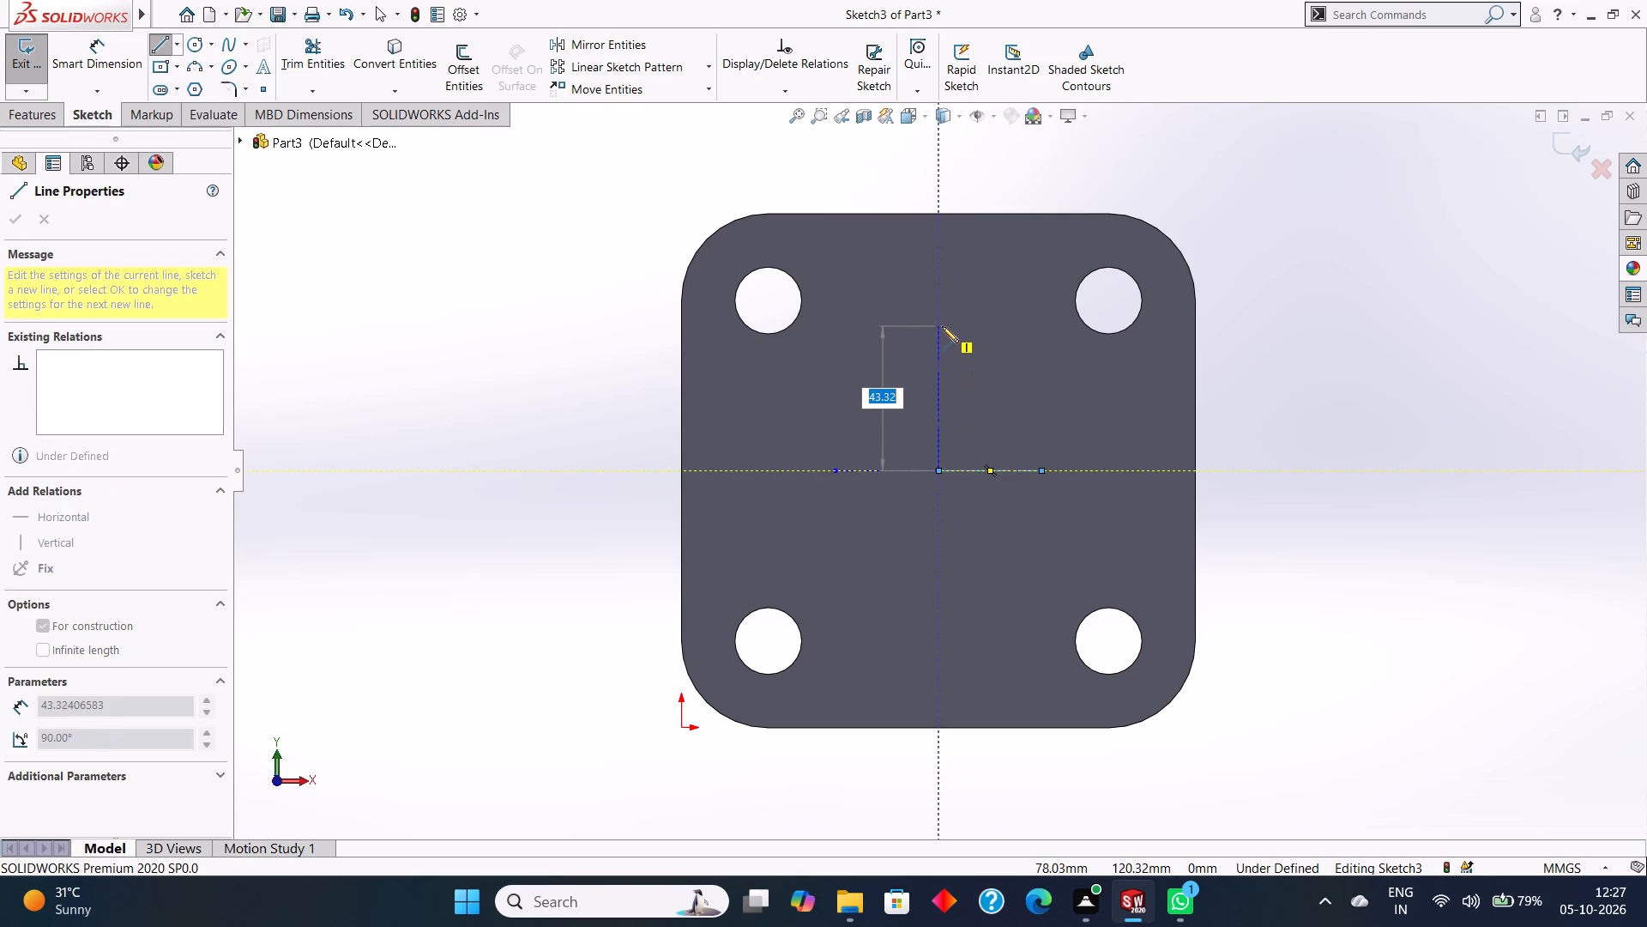
pyautogui.write('46')
pyautogui.press('Return')
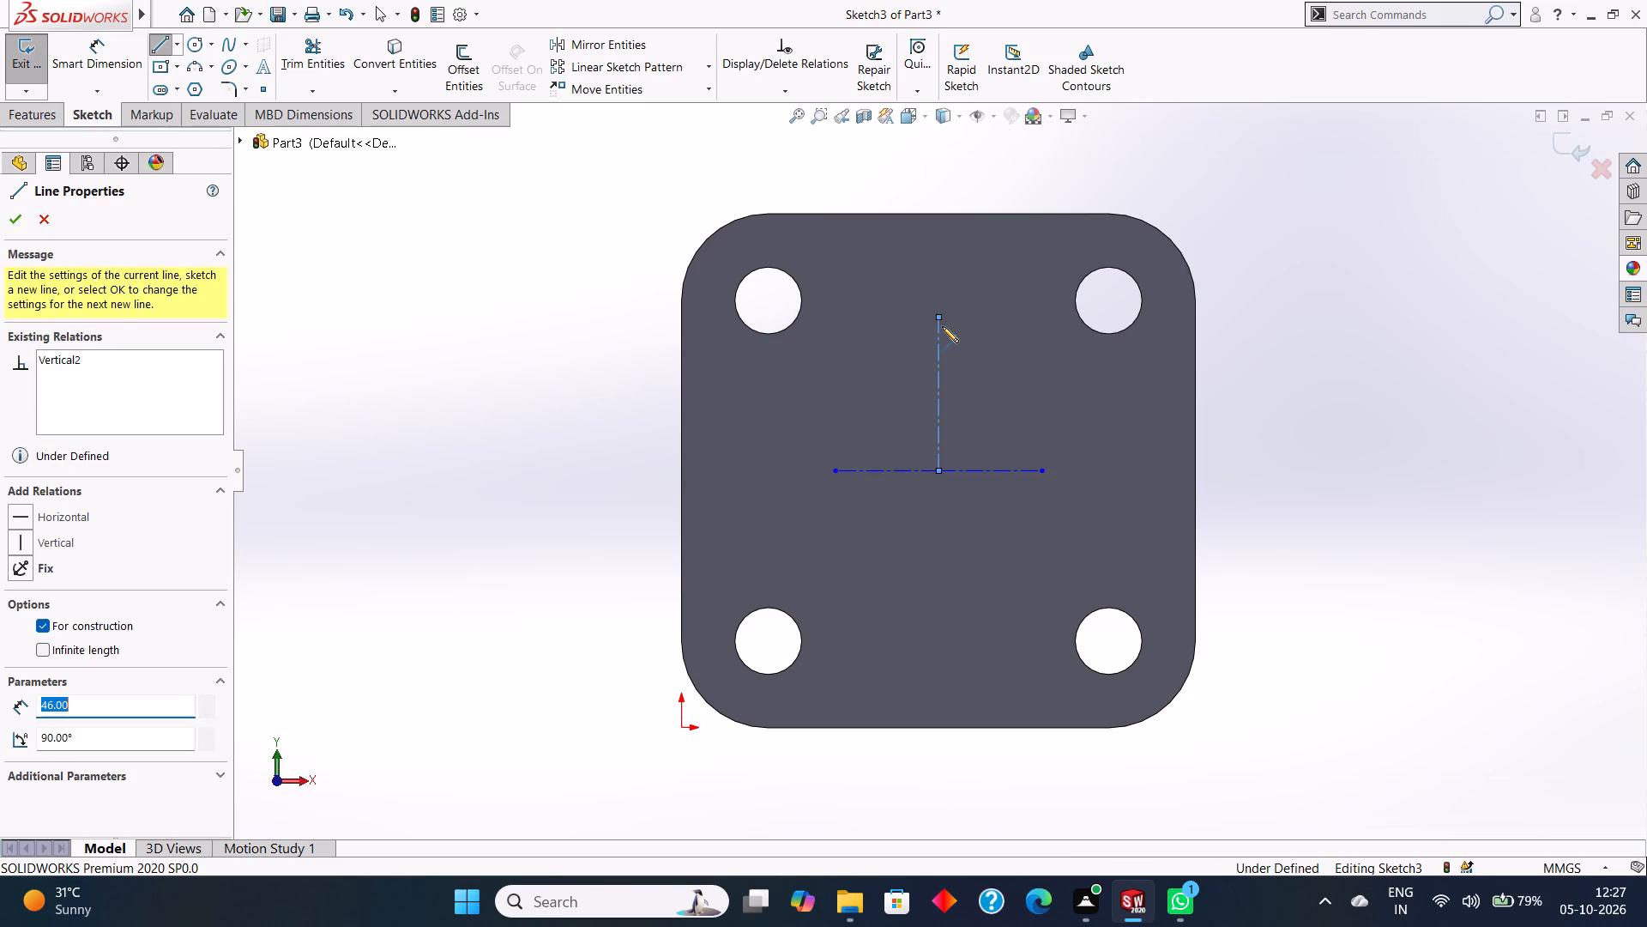
# Draw a 46 mm vertical centerline from the plate's centre toward its lower edge.
pyautogui.press('Escape')
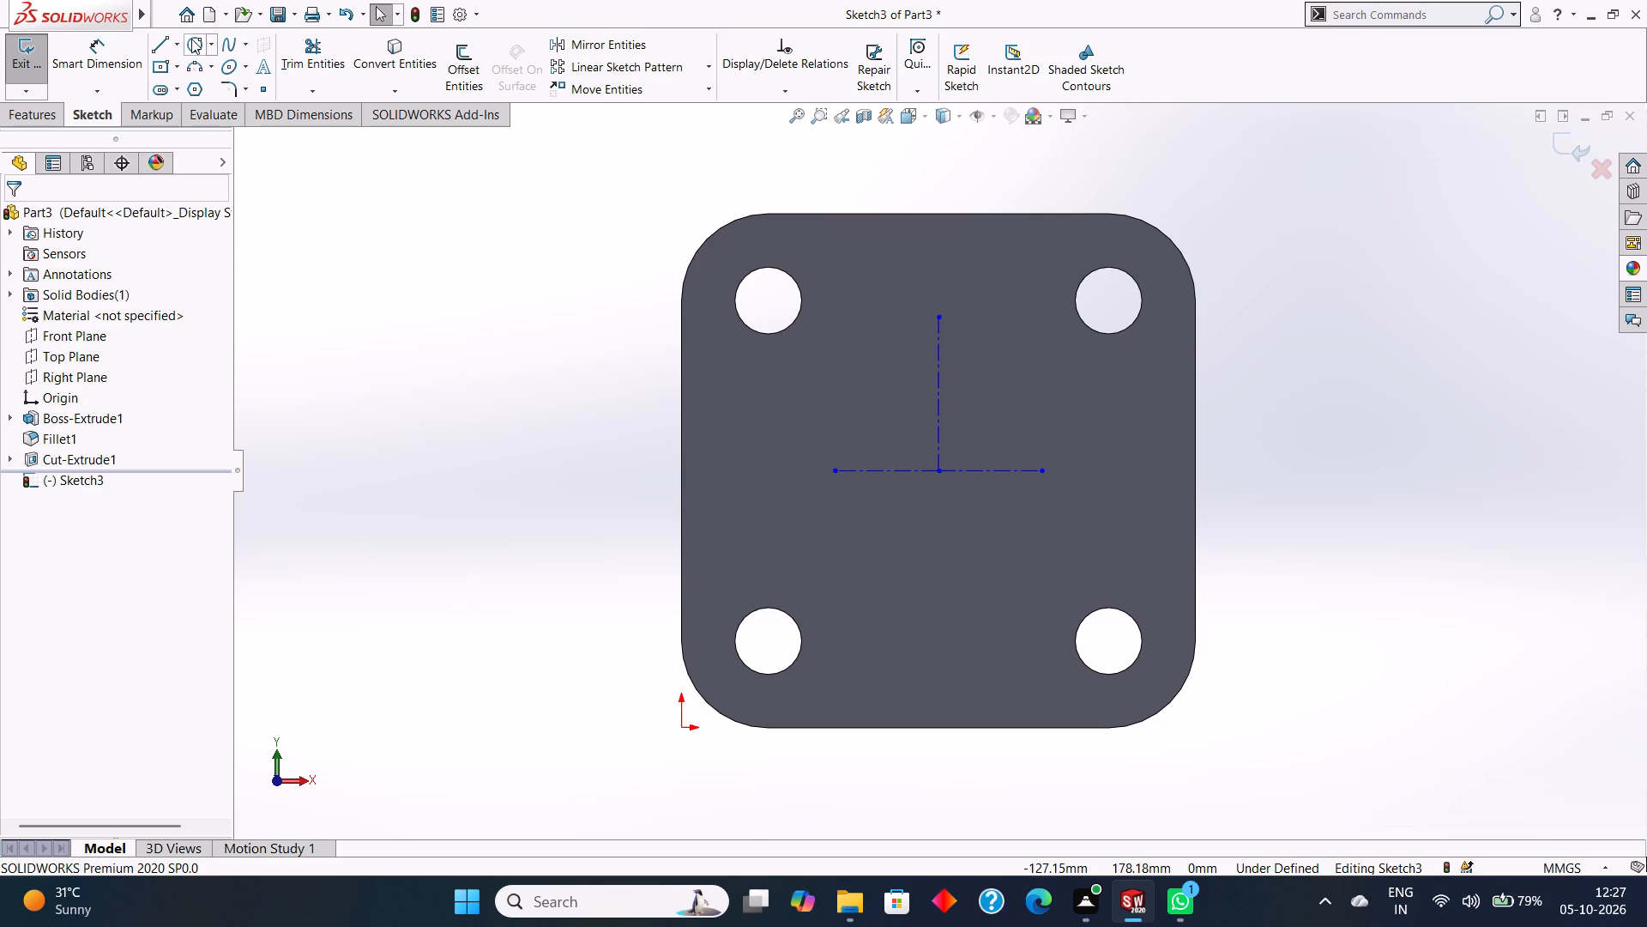
pyautogui.click(180, 39)
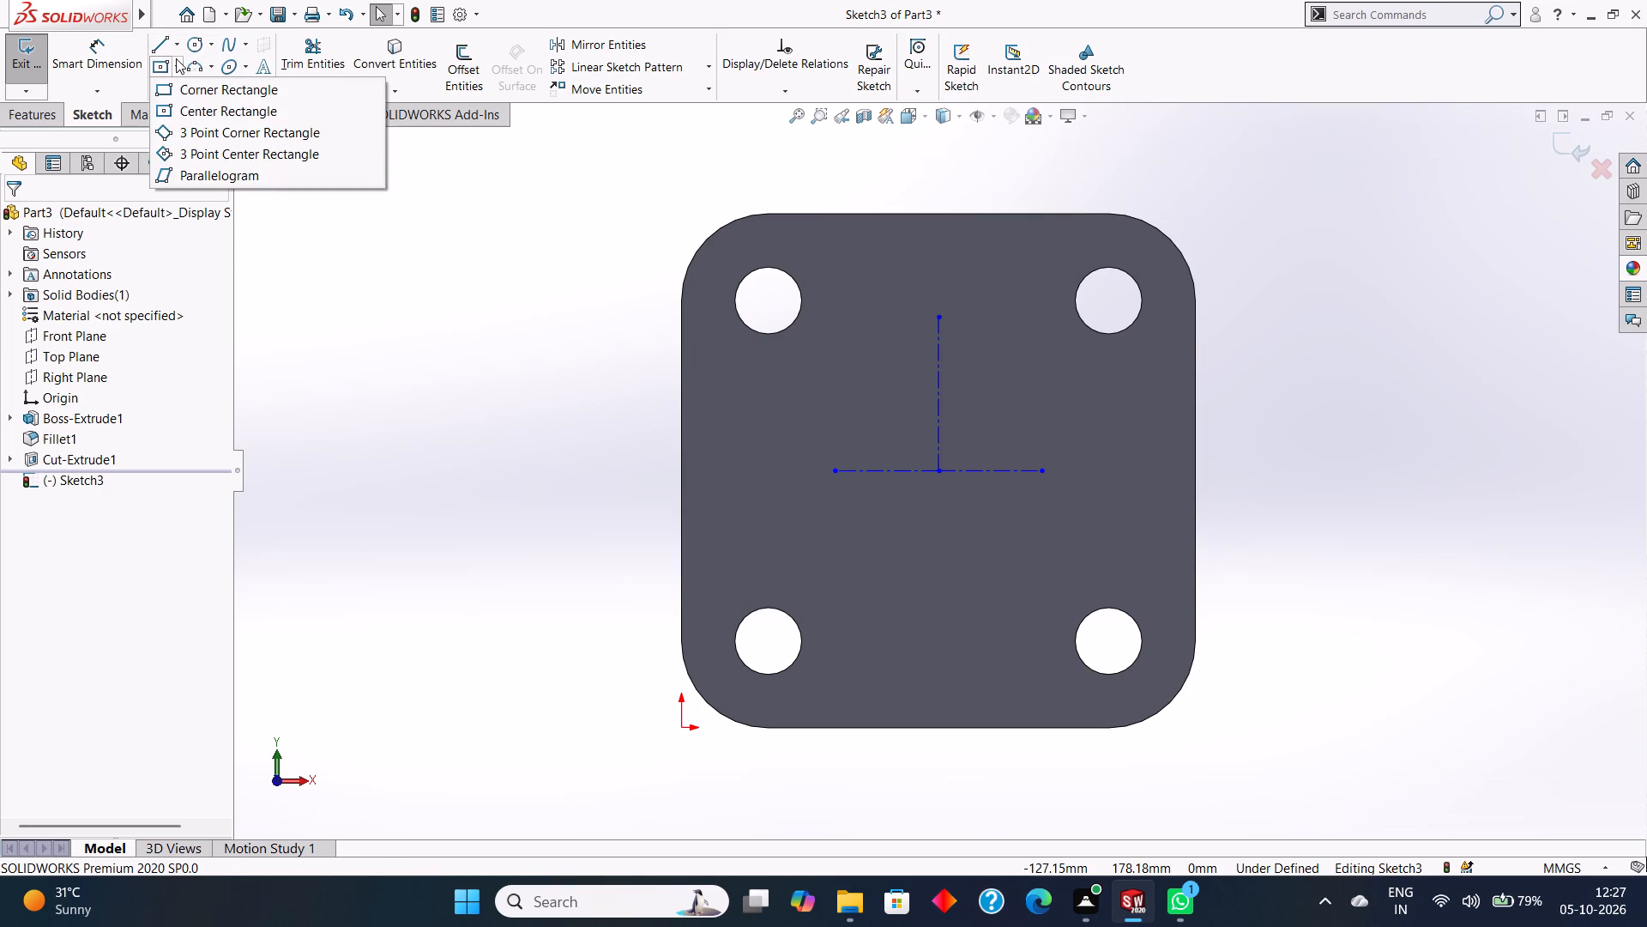
pyautogui.click(187, 85)
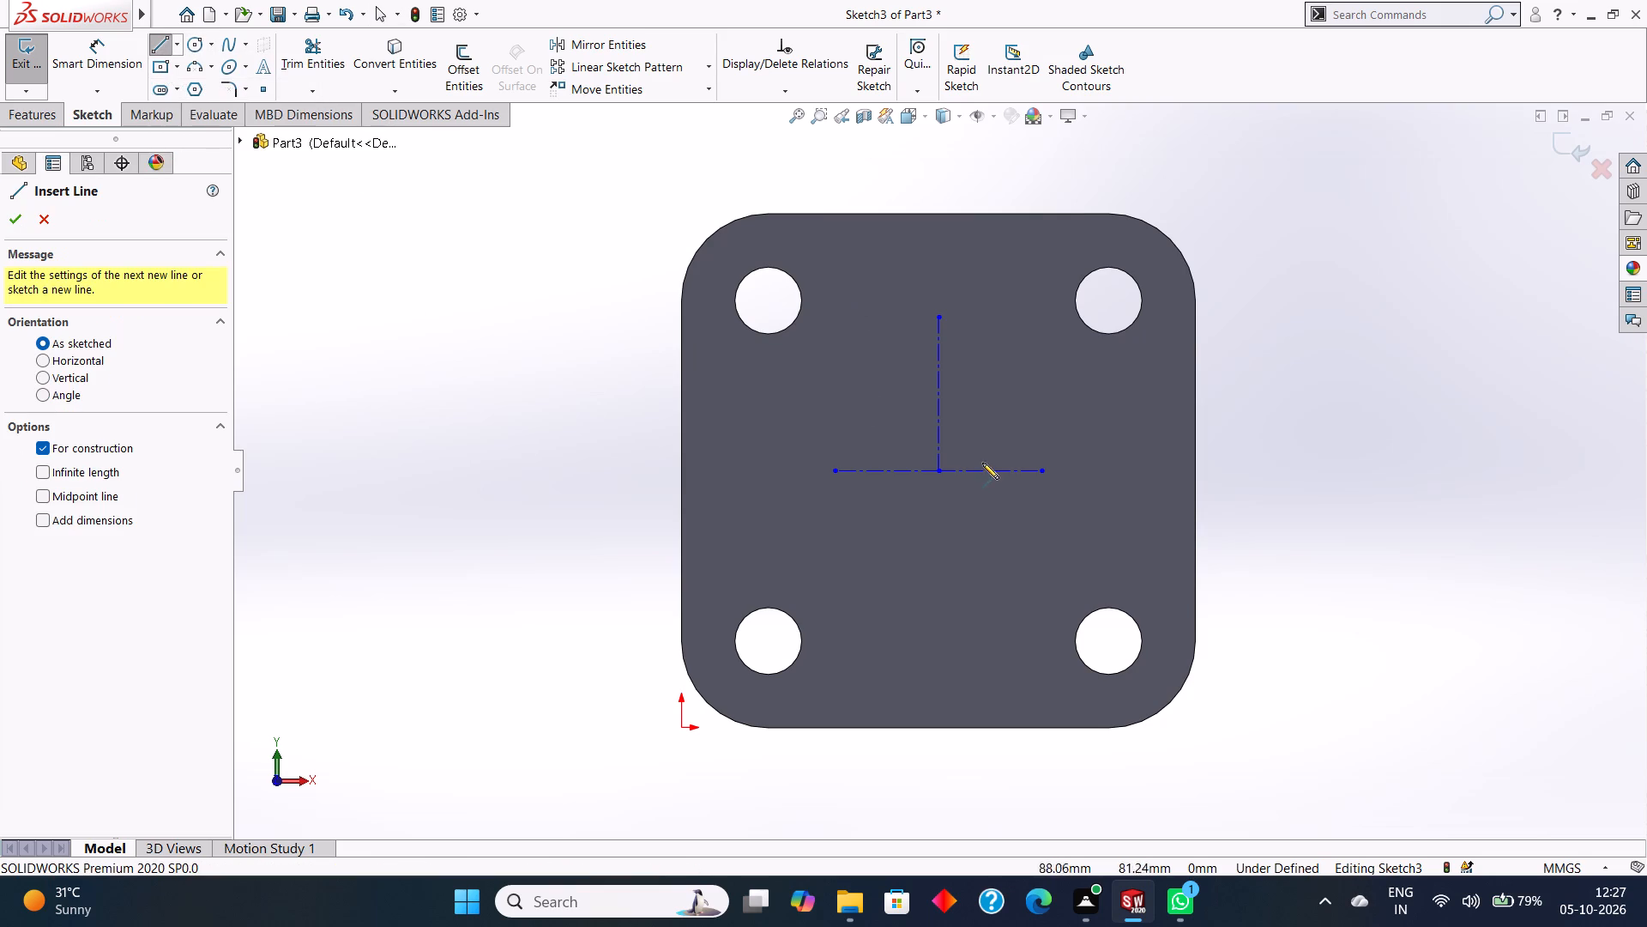
pyautogui.click(938, 470)
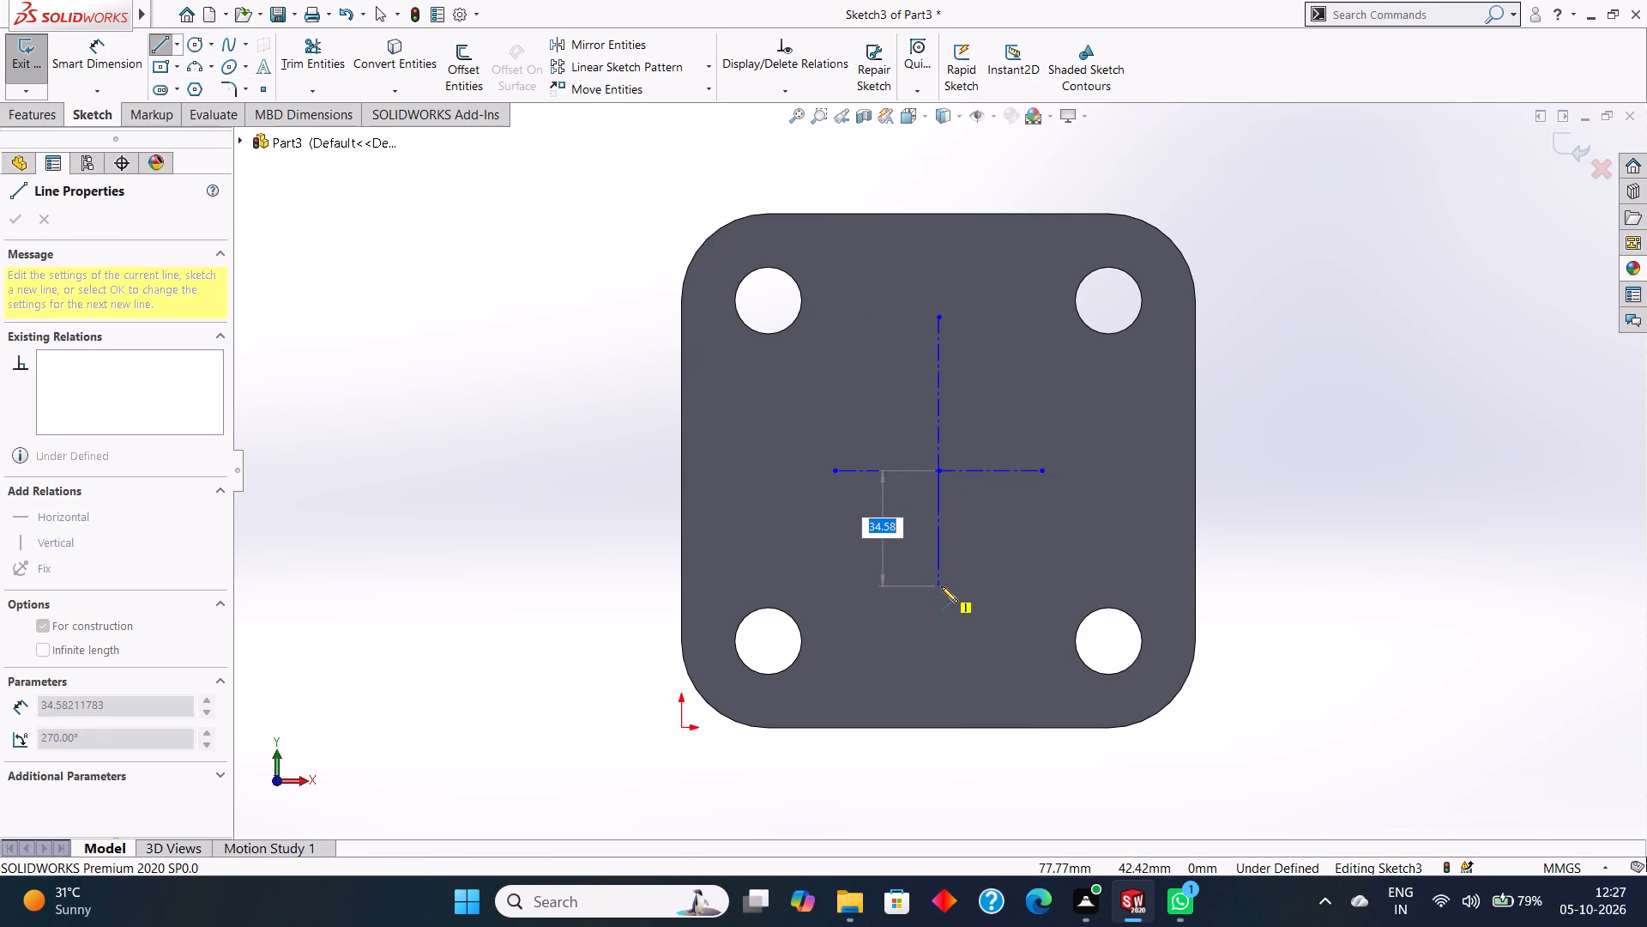
pyautogui.write('46')
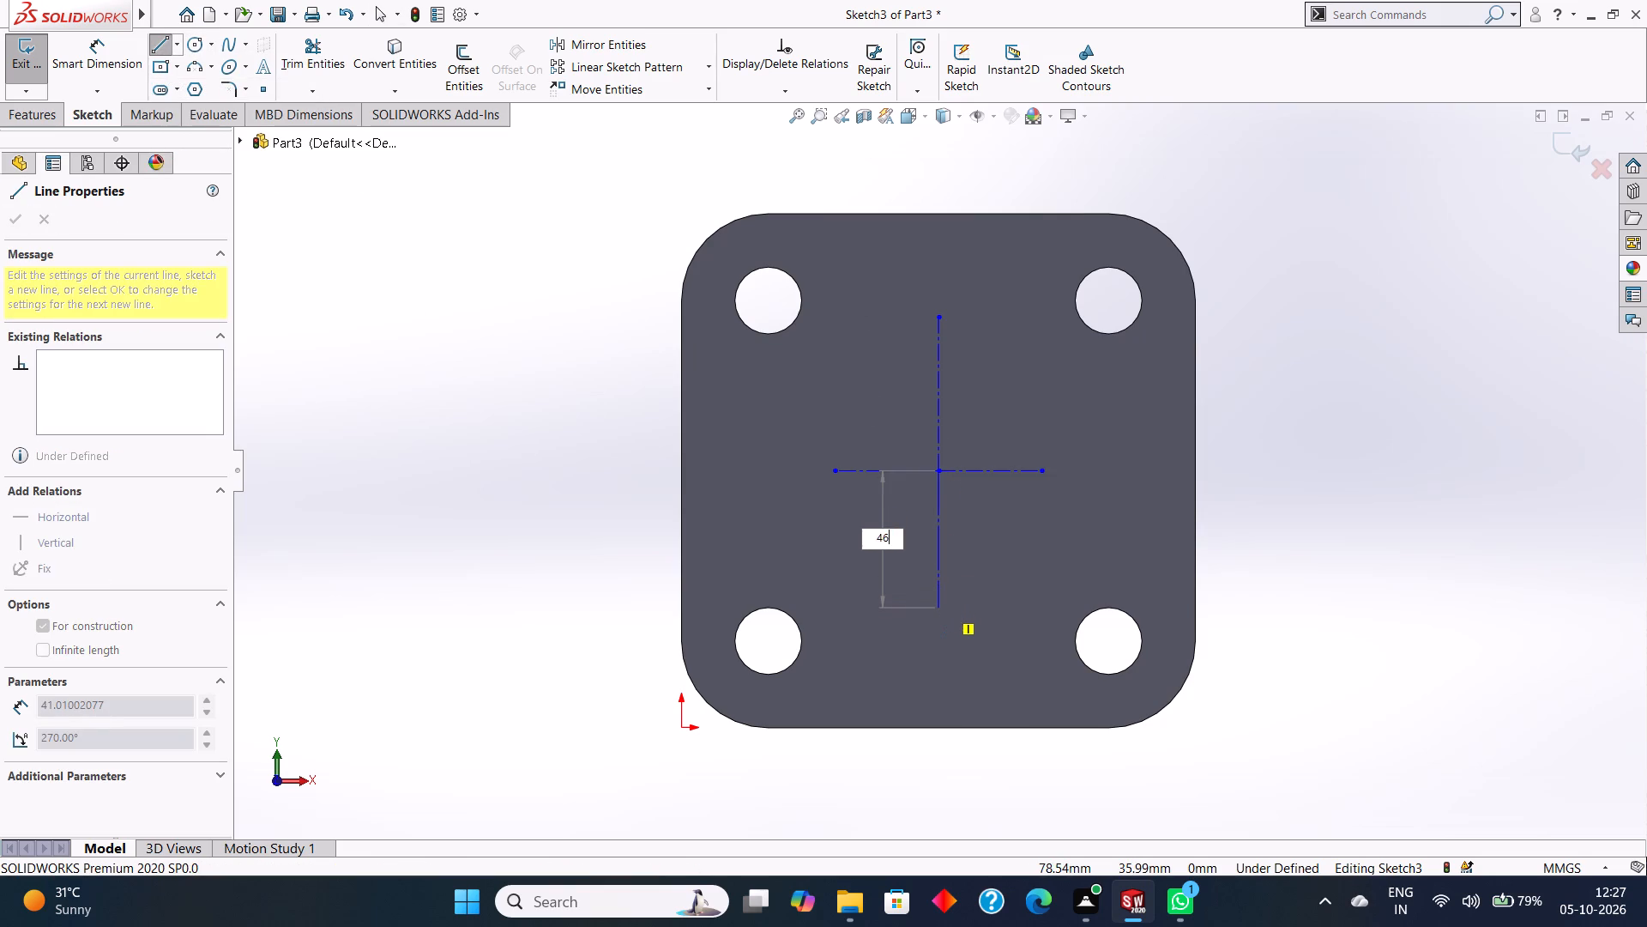
pyautogui.press('Return')
pyautogui.press('Escape')
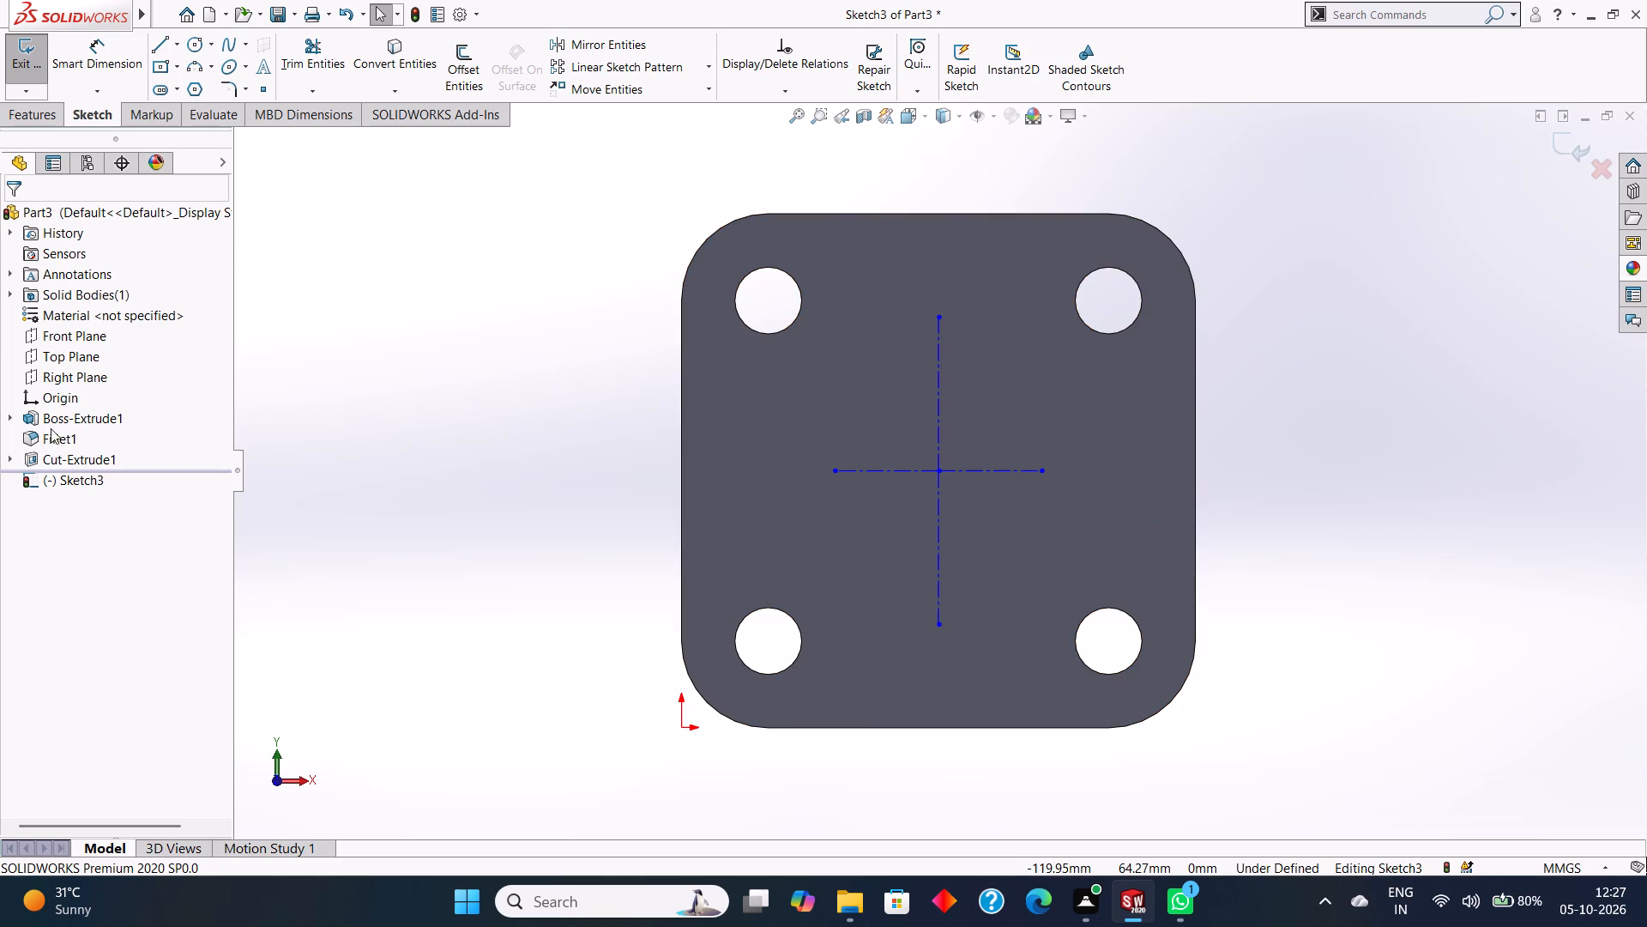
# Sketch a circle of 18 mm radius centred on the upper end of the vertical centerline.
pyautogui.click(200, 42)
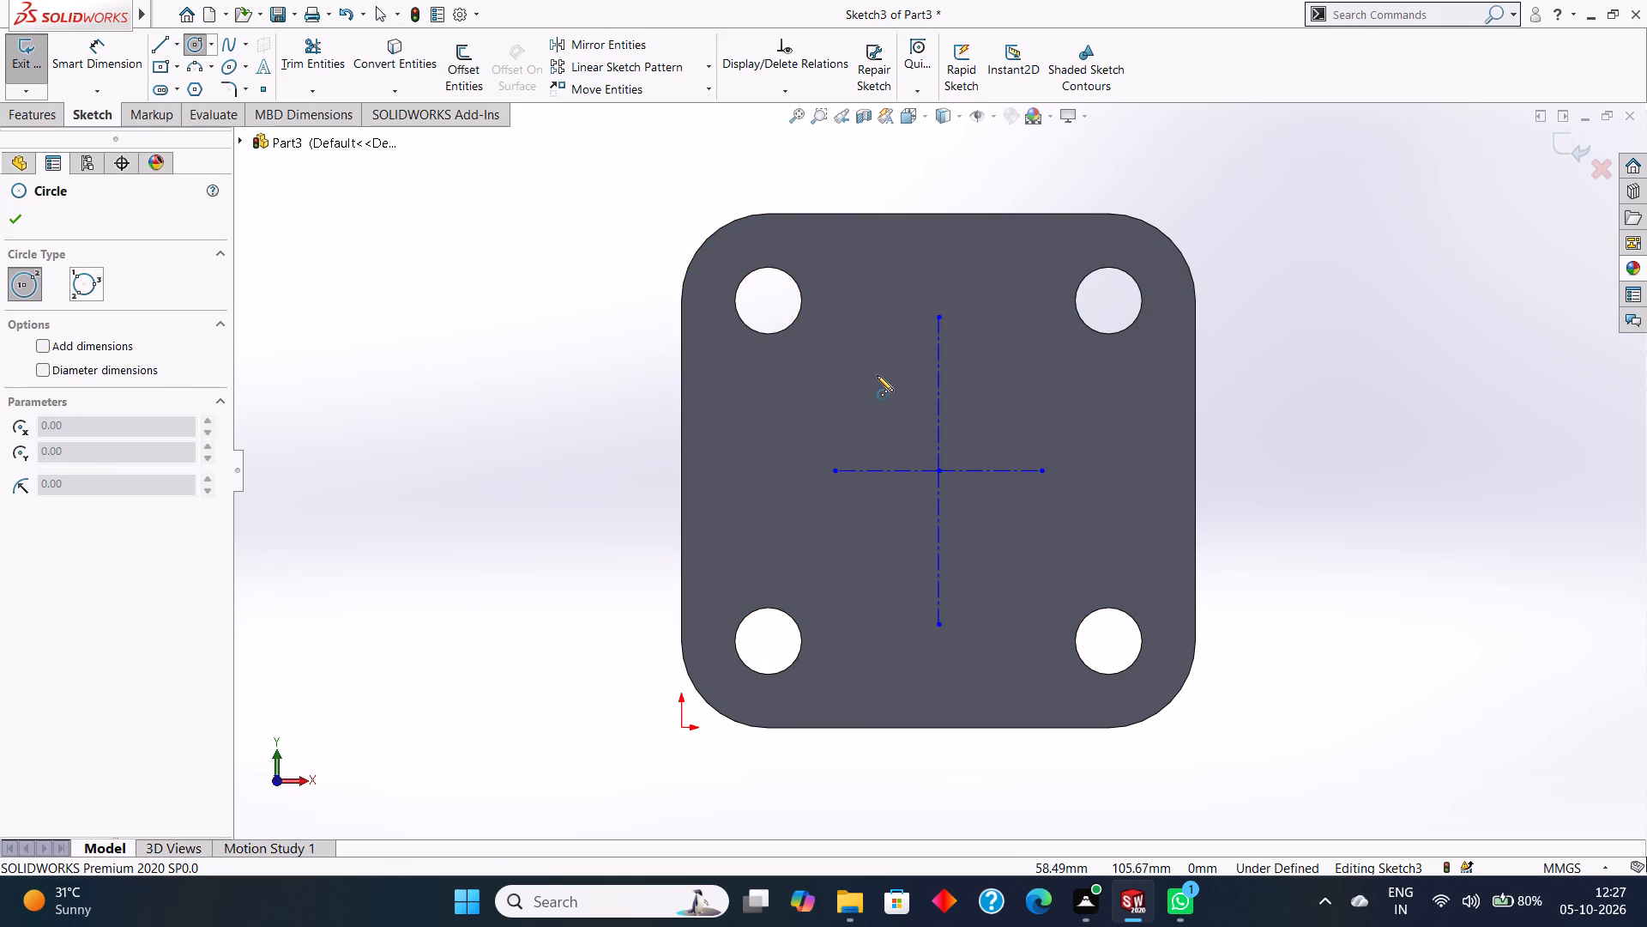
pyautogui.moveTo(939, 317); pyautogui.dragTo(943, 317)
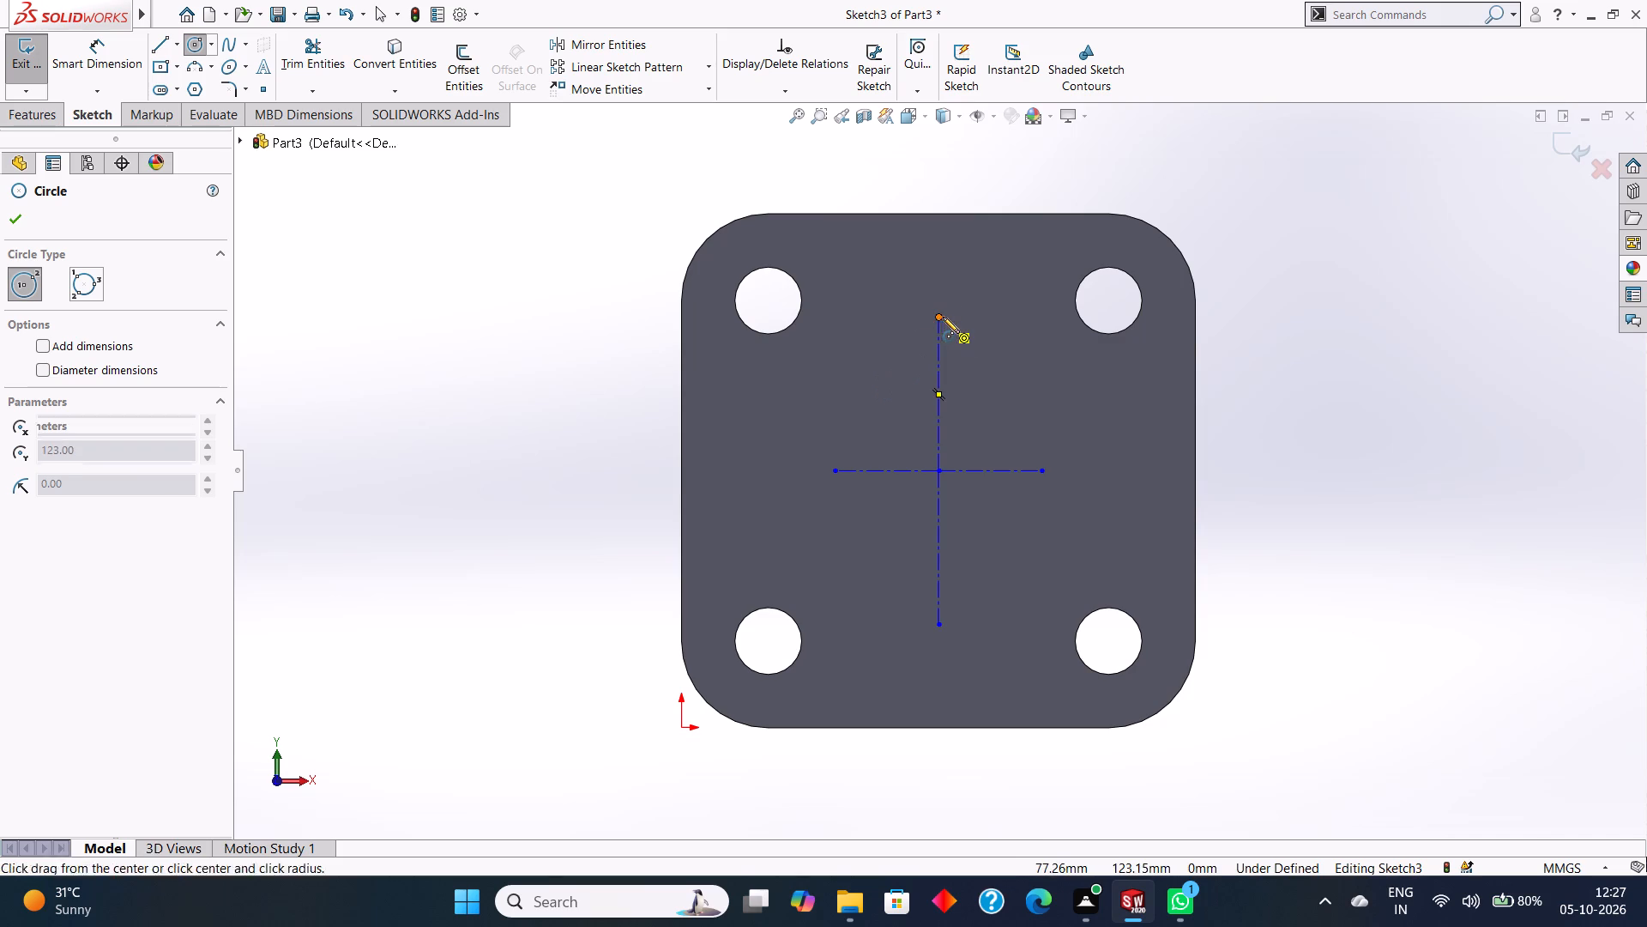
pyautogui.moveTo(943, 317); pyautogui.dragTo(968, 348)
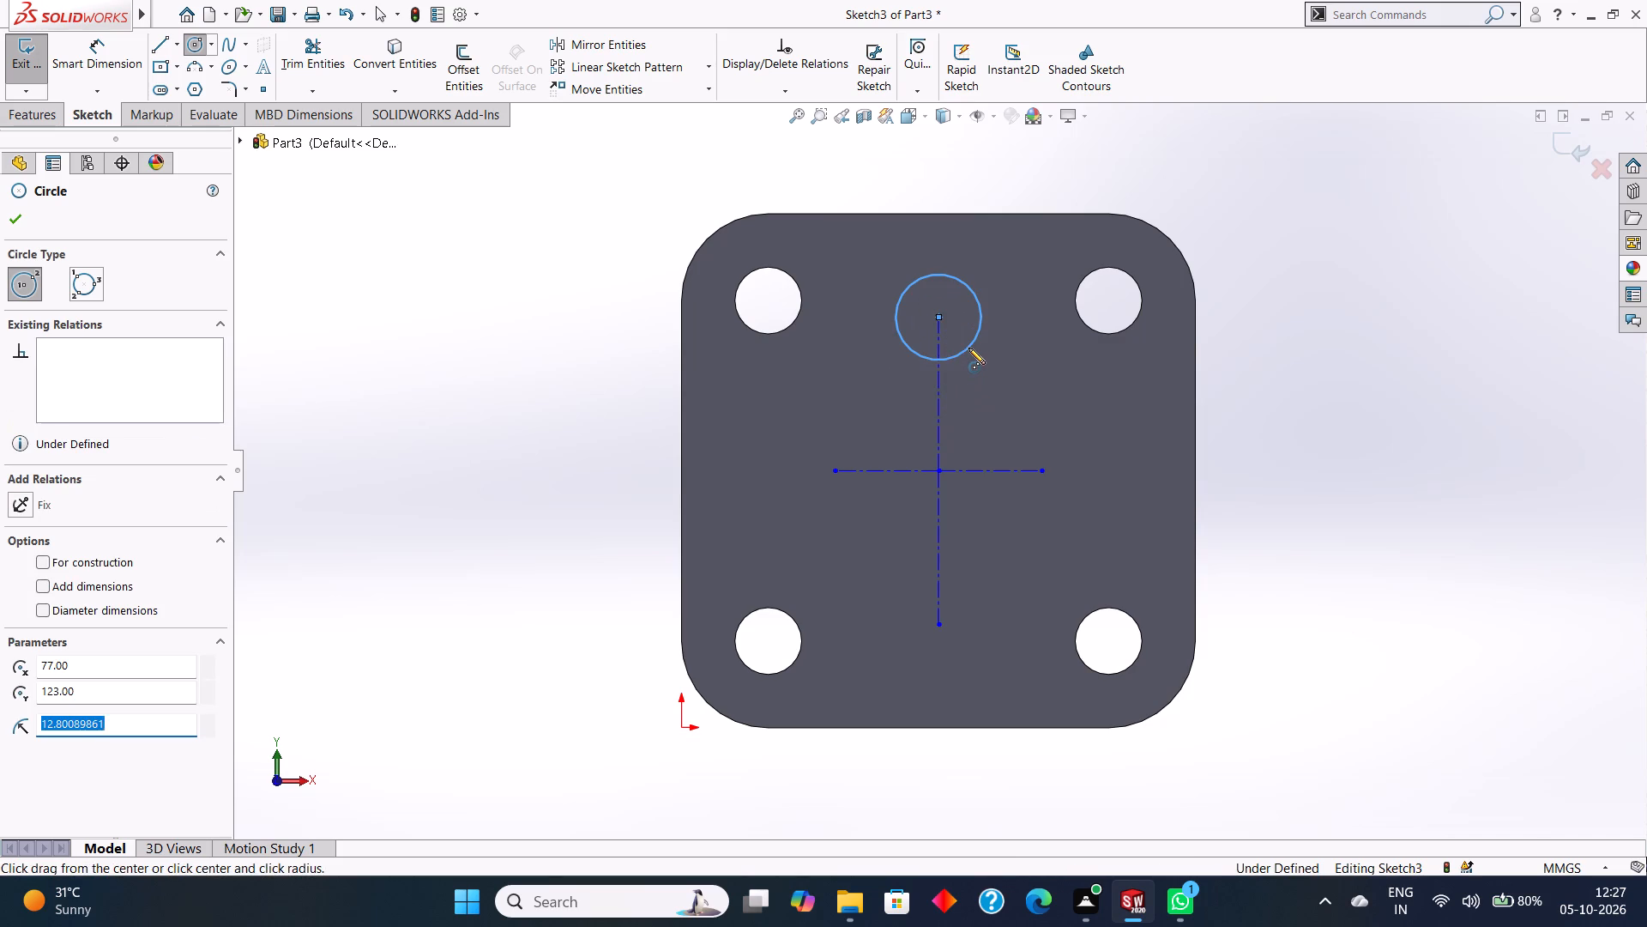
pyautogui.write('15')
pyautogui.press('BackSpace')
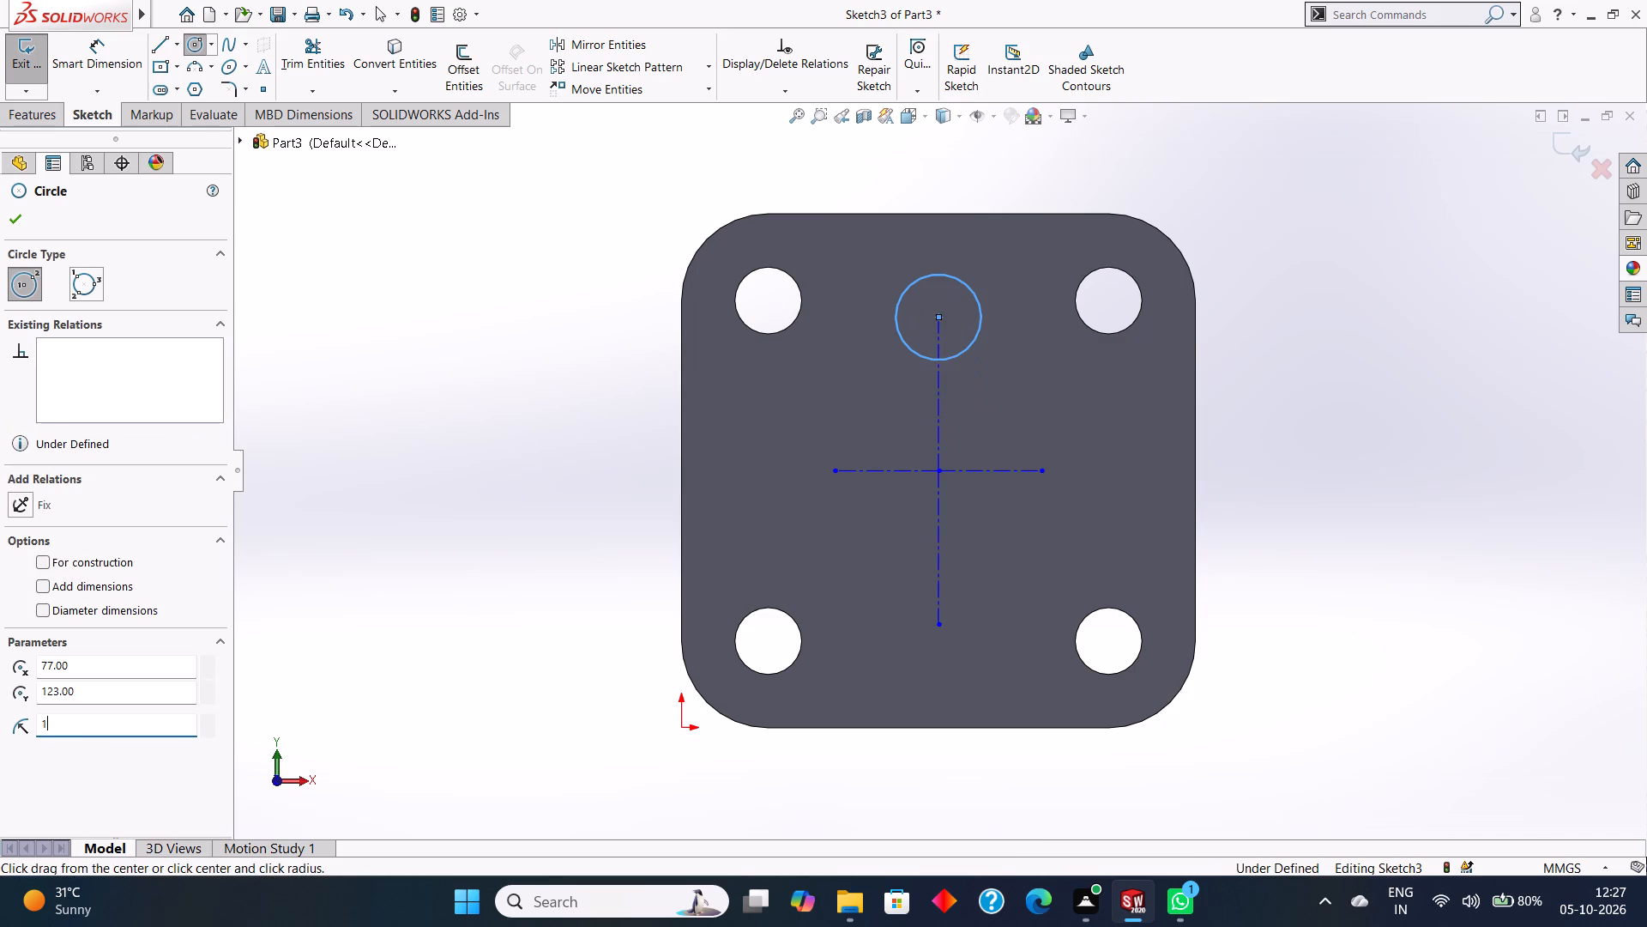
pyautogui.press('8')
pyautogui.press('Return')
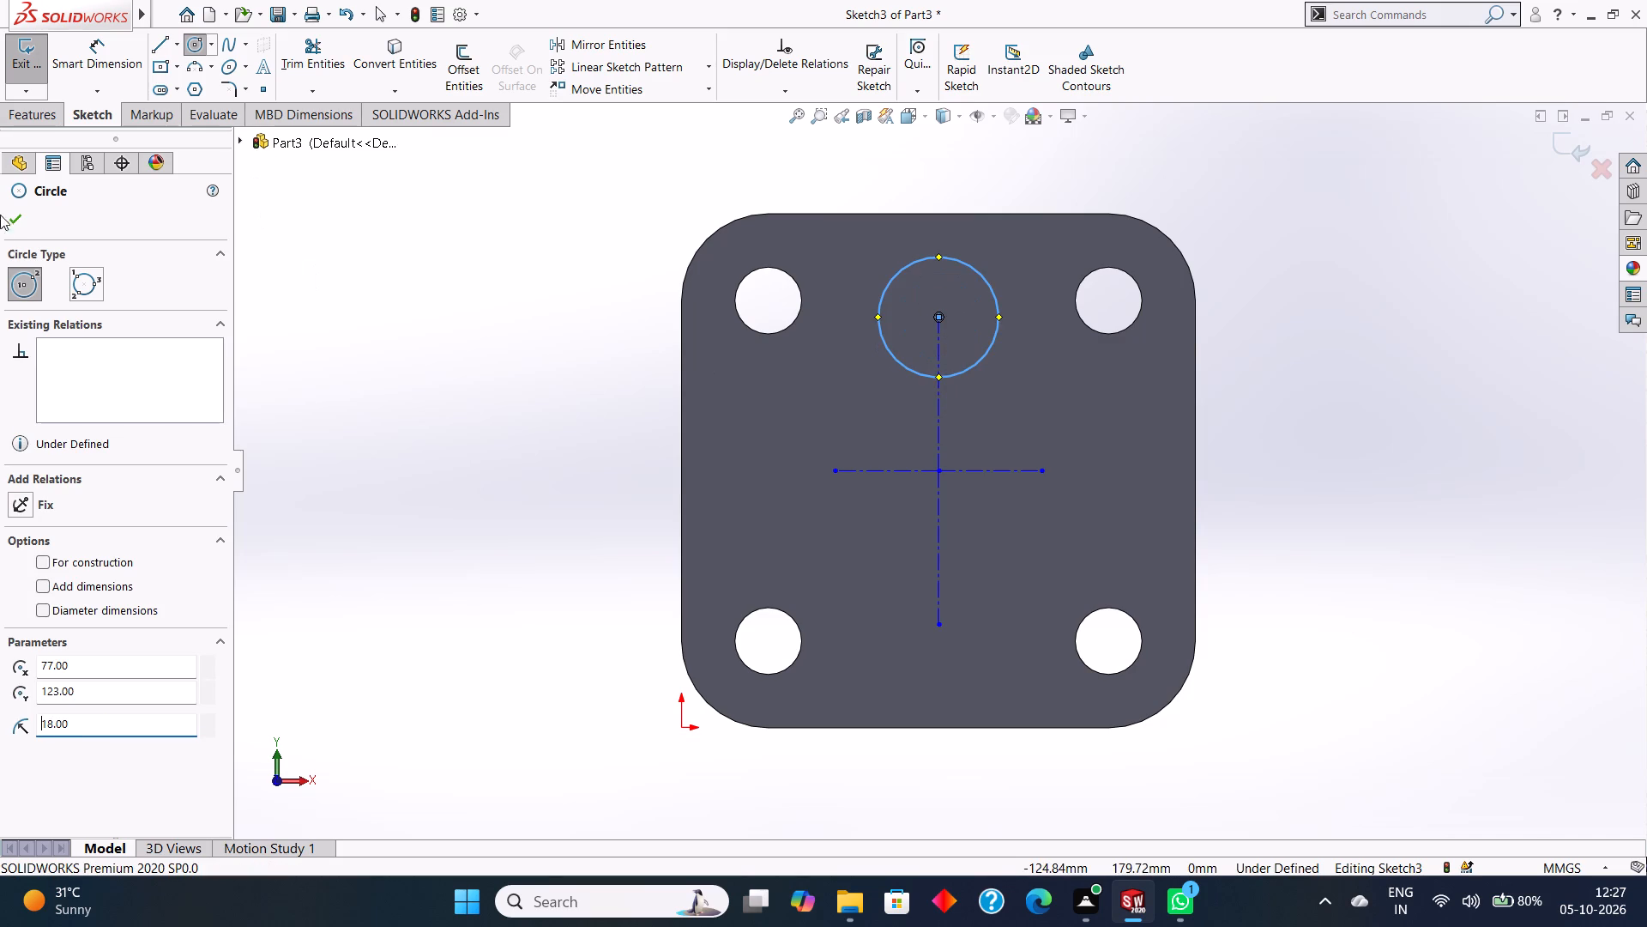
pyautogui.click(17, 226)
# Sketch a circle of 18 mm radius centred on the lower end of the vertical centerline.
pyautogui.click(190, 42)
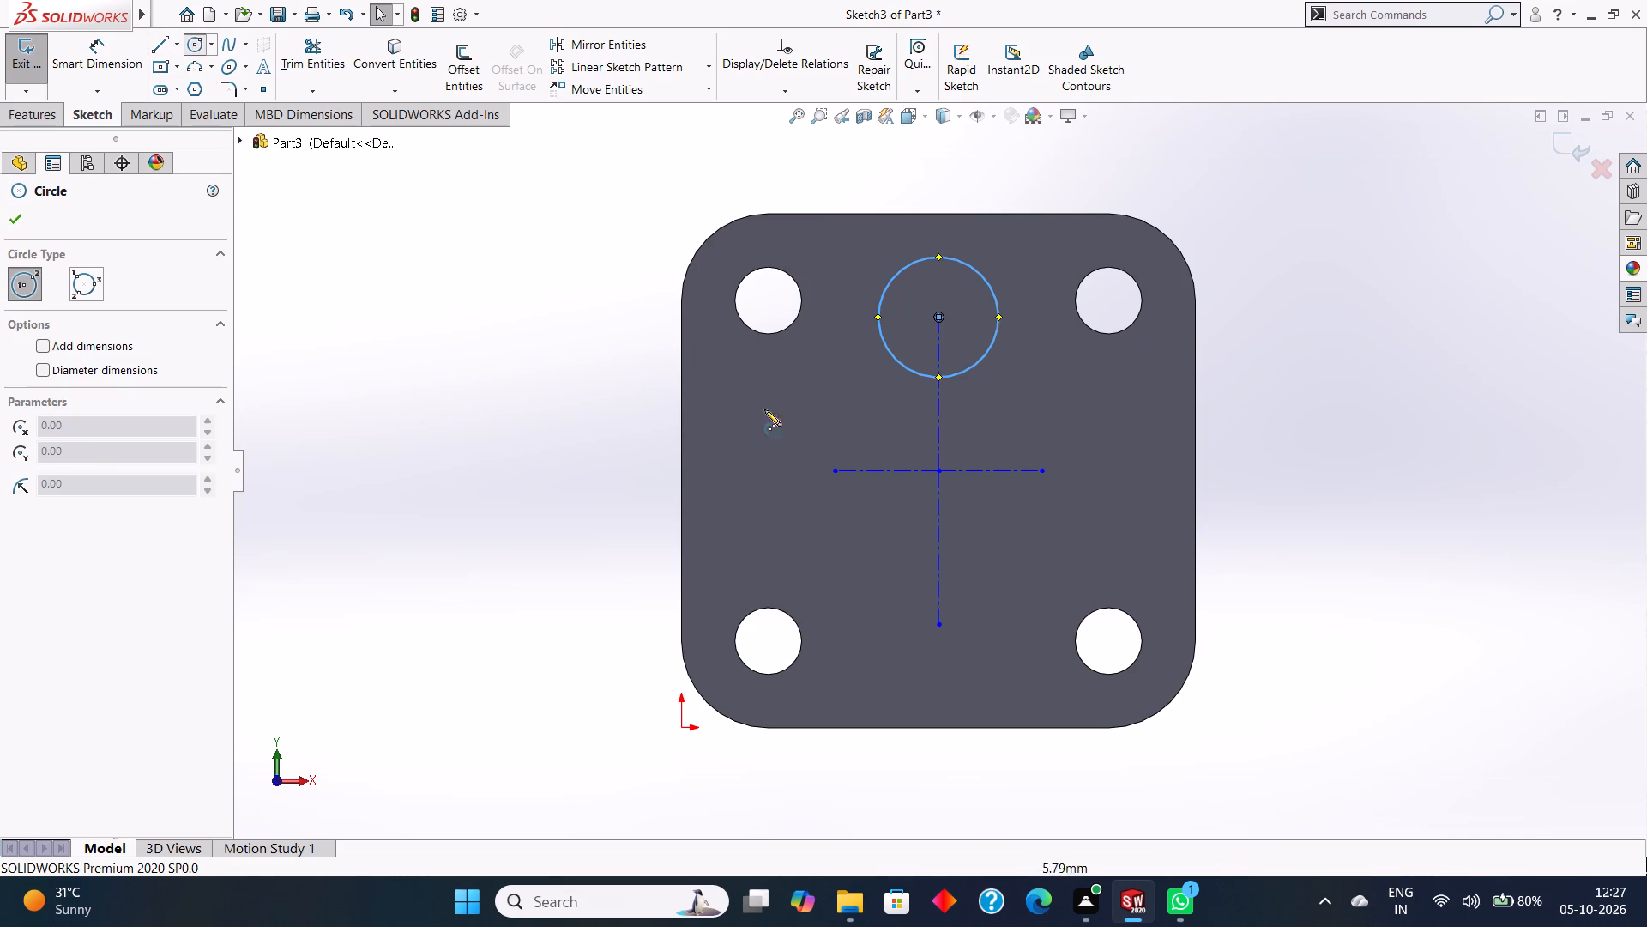
pyautogui.moveTo(941, 626); pyautogui.dragTo(966, 659)
pyautogui.write('18')
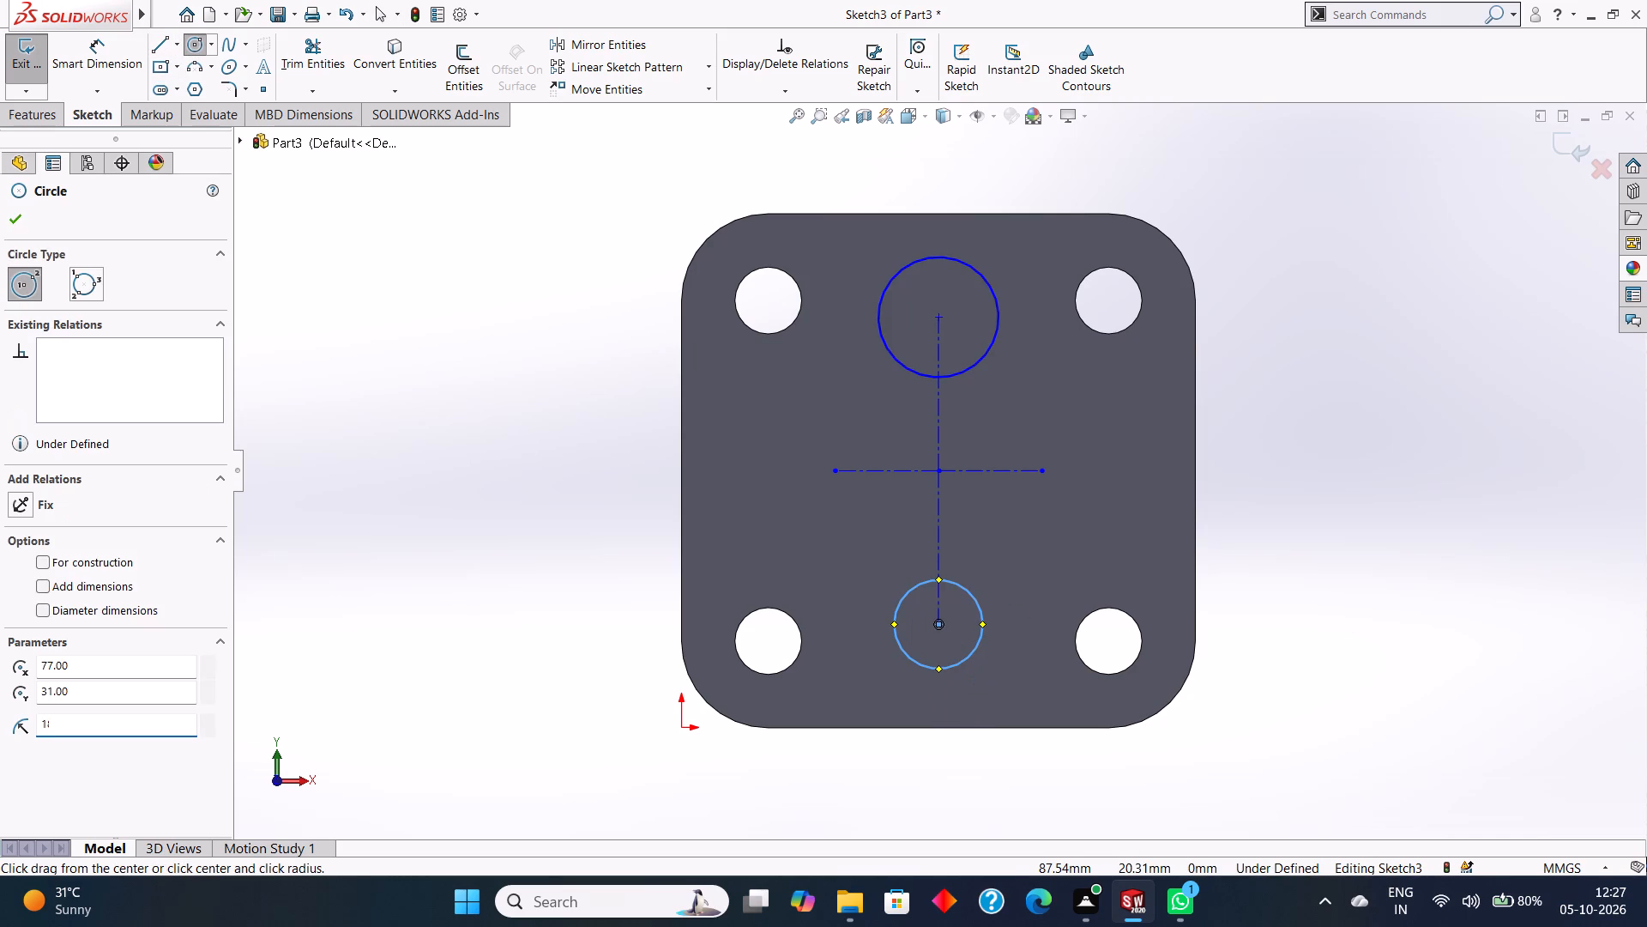
pyautogui.press('Return')
pyautogui.click(9, 216)
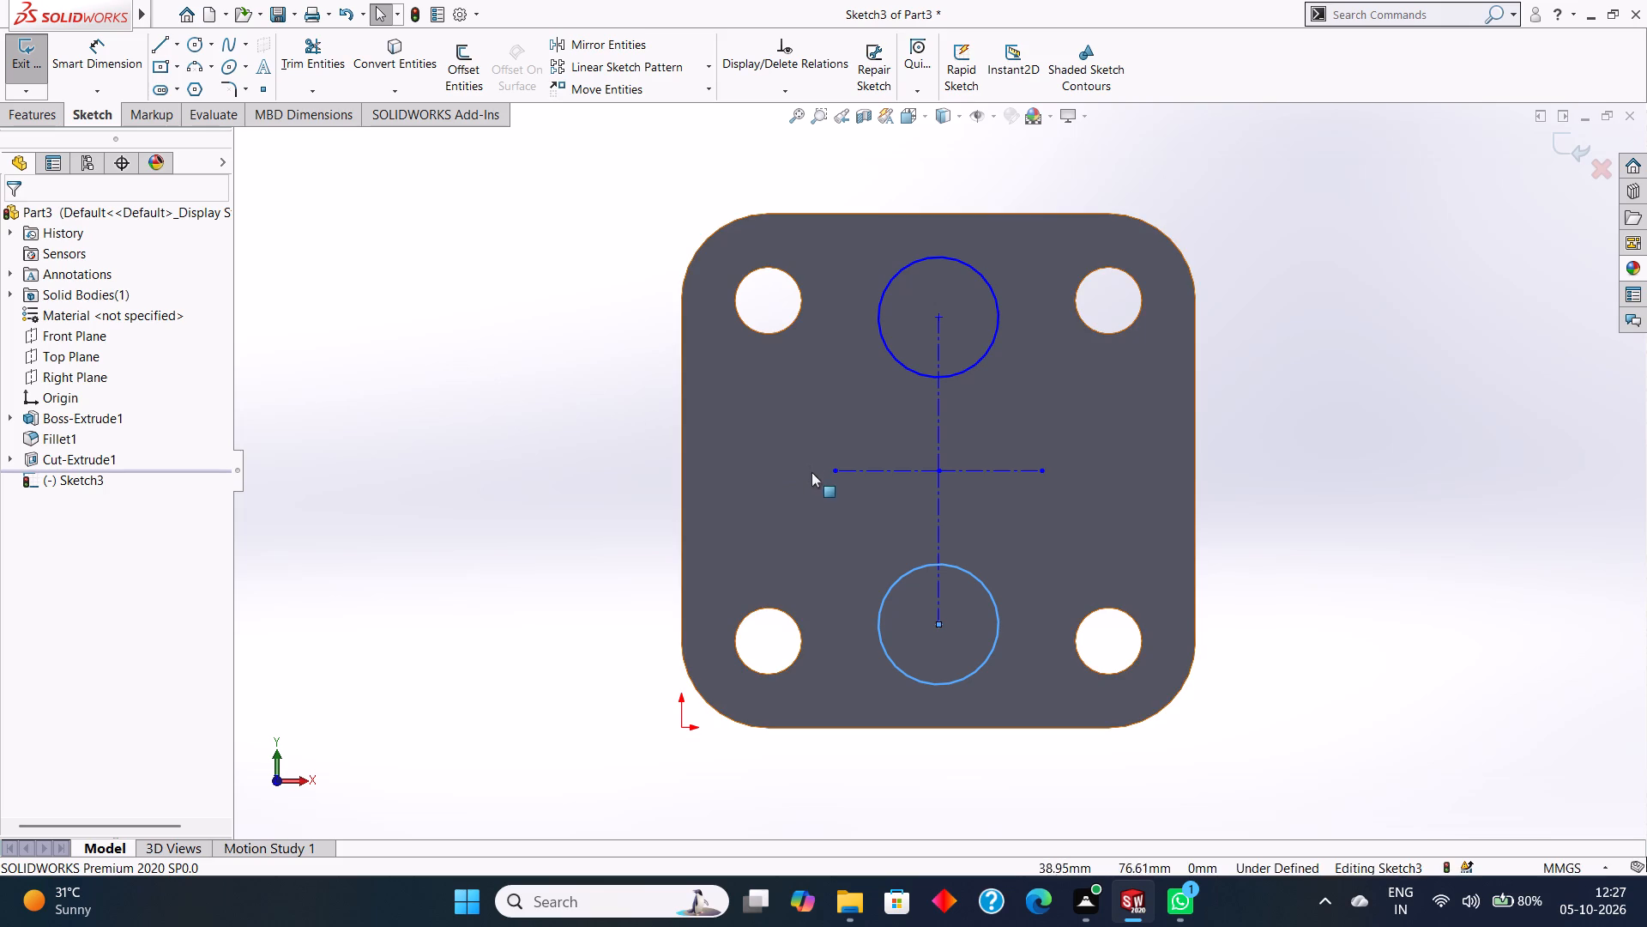
# Connect the left quadrant points of the lower and upper circles to the horizontal centerline's left end with two straight solid lines.
pyautogui.click(156, 52)
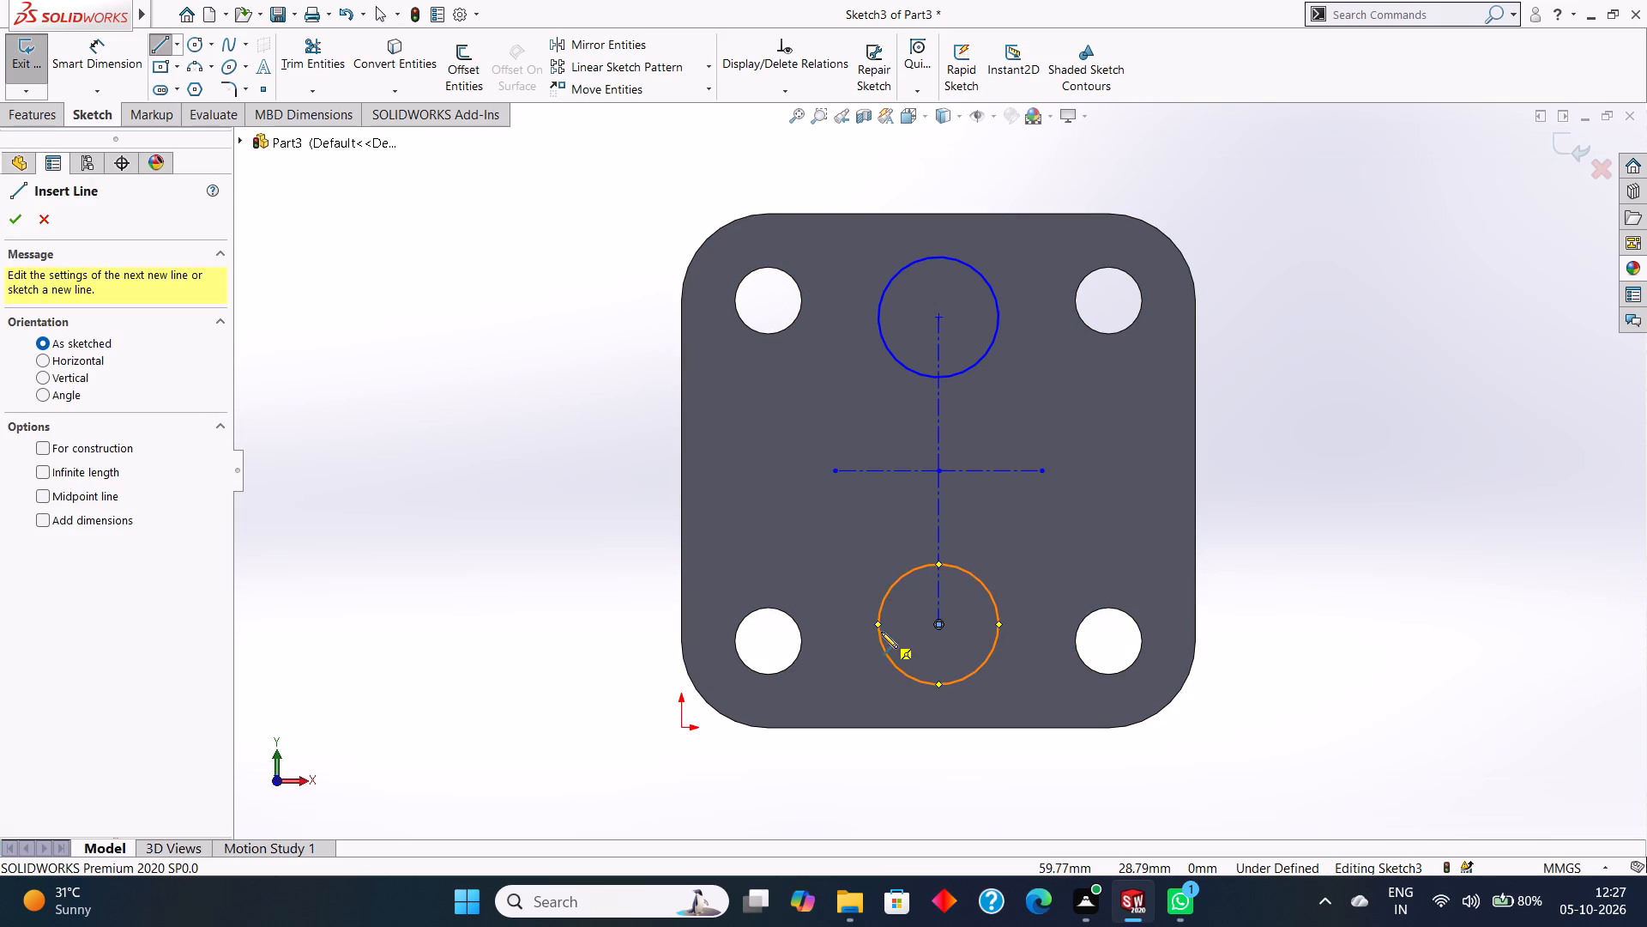
pyautogui.click(878, 627)
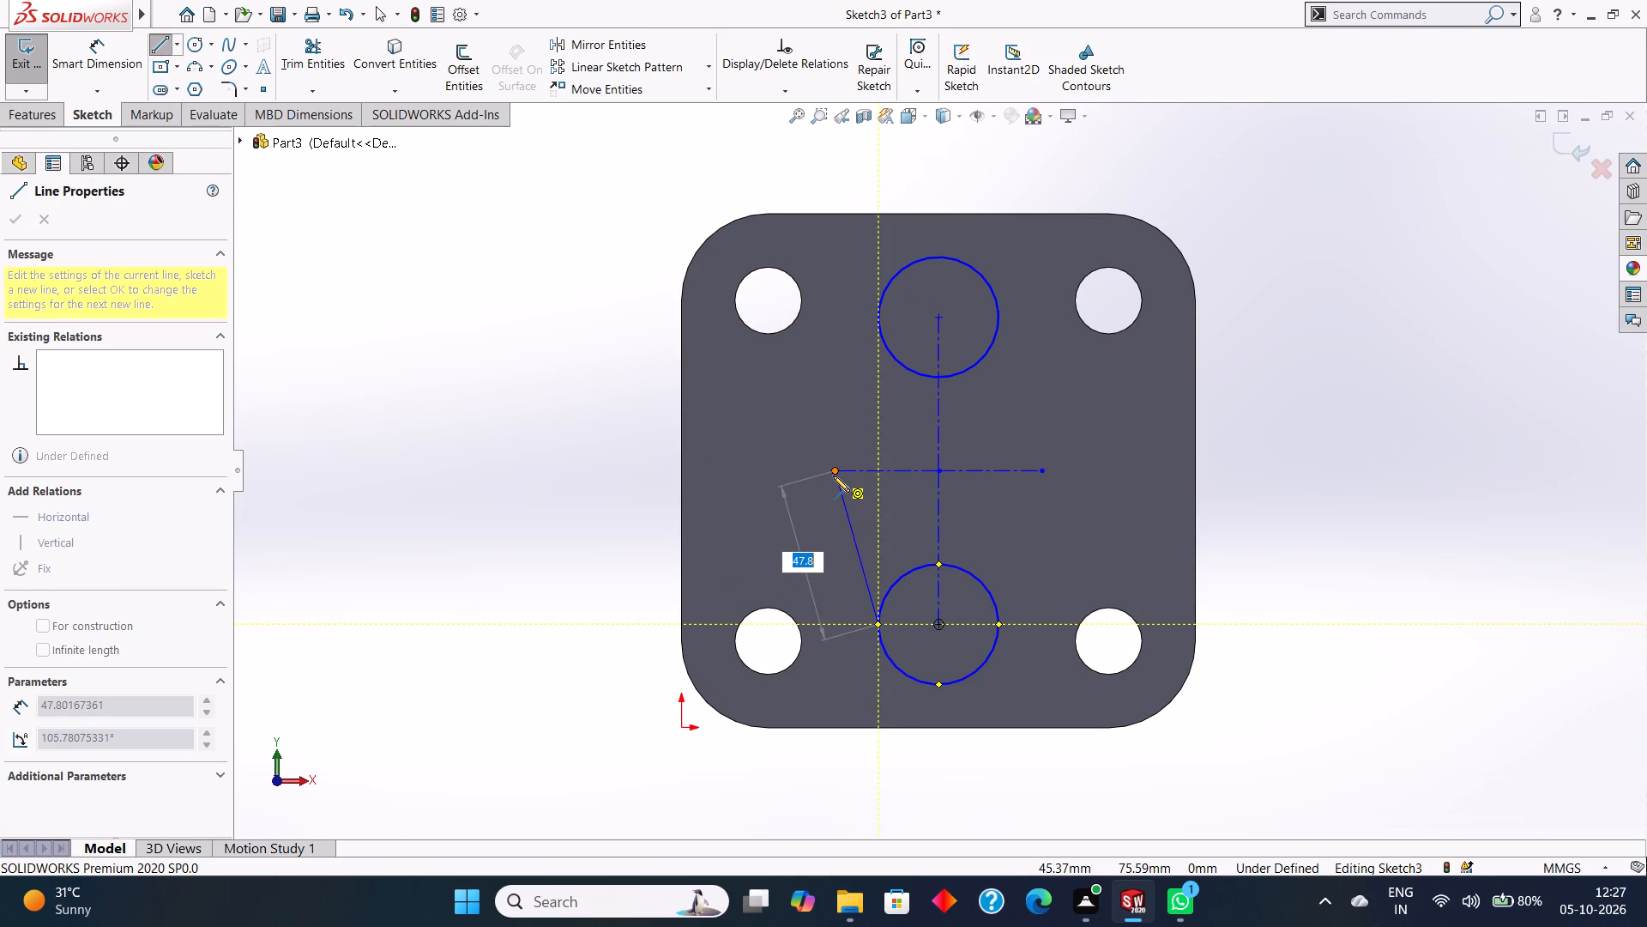
pyautogui.click(833, 476)
pyautogui.press('Escape')
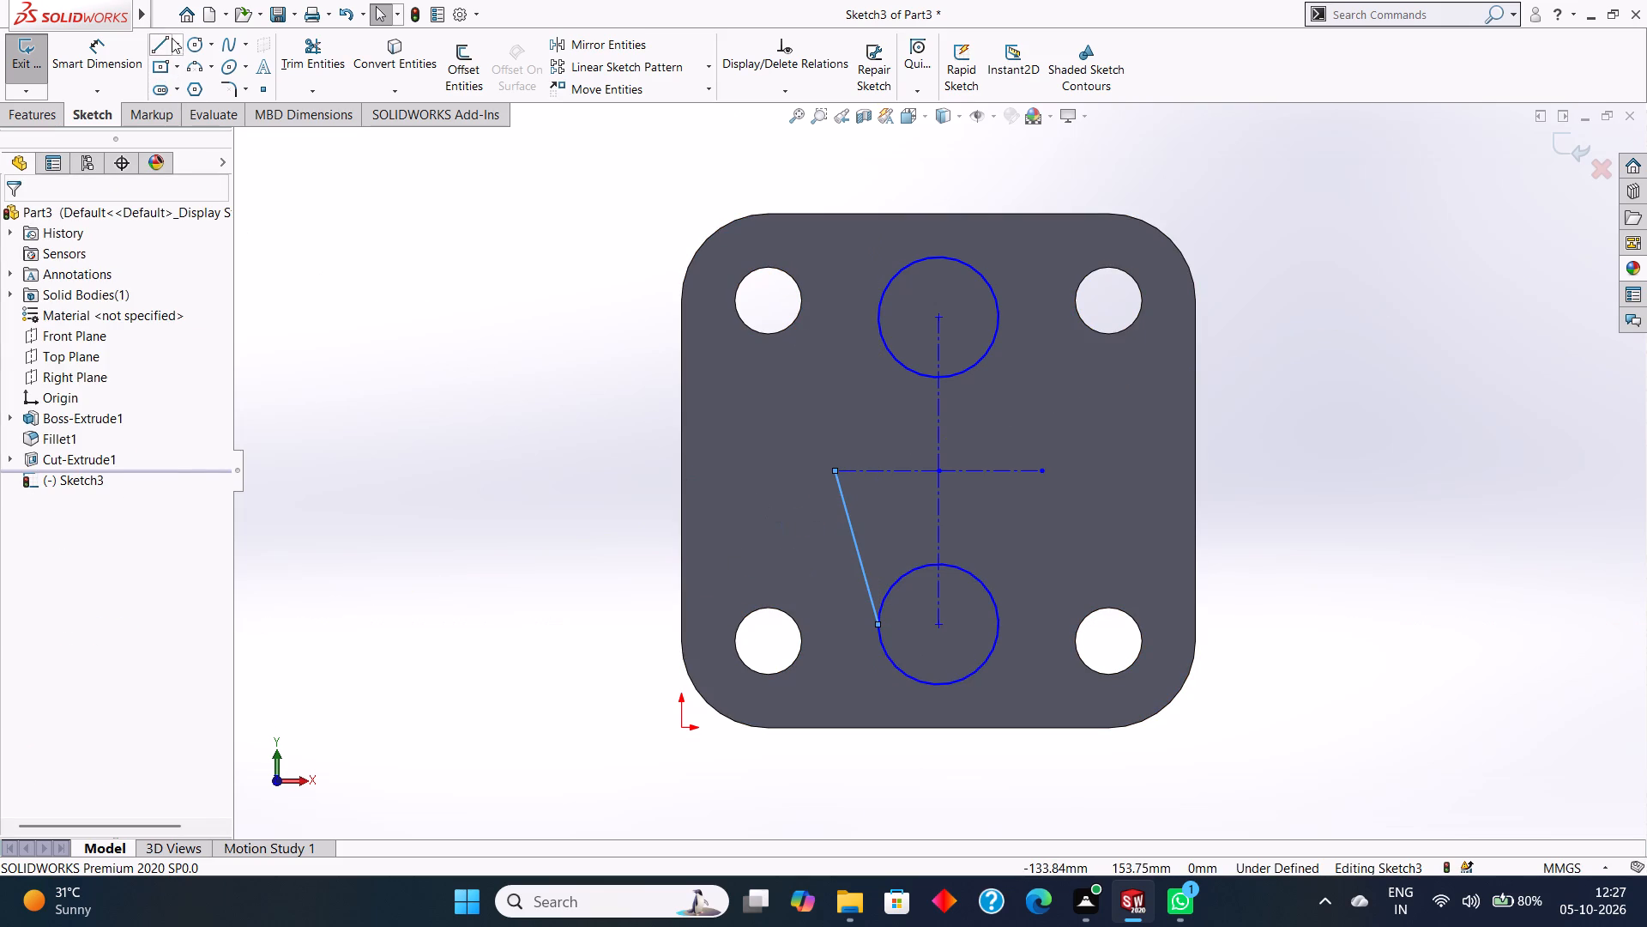
pyautogui.click(163, 39)
pyautogui.click(836, 468)
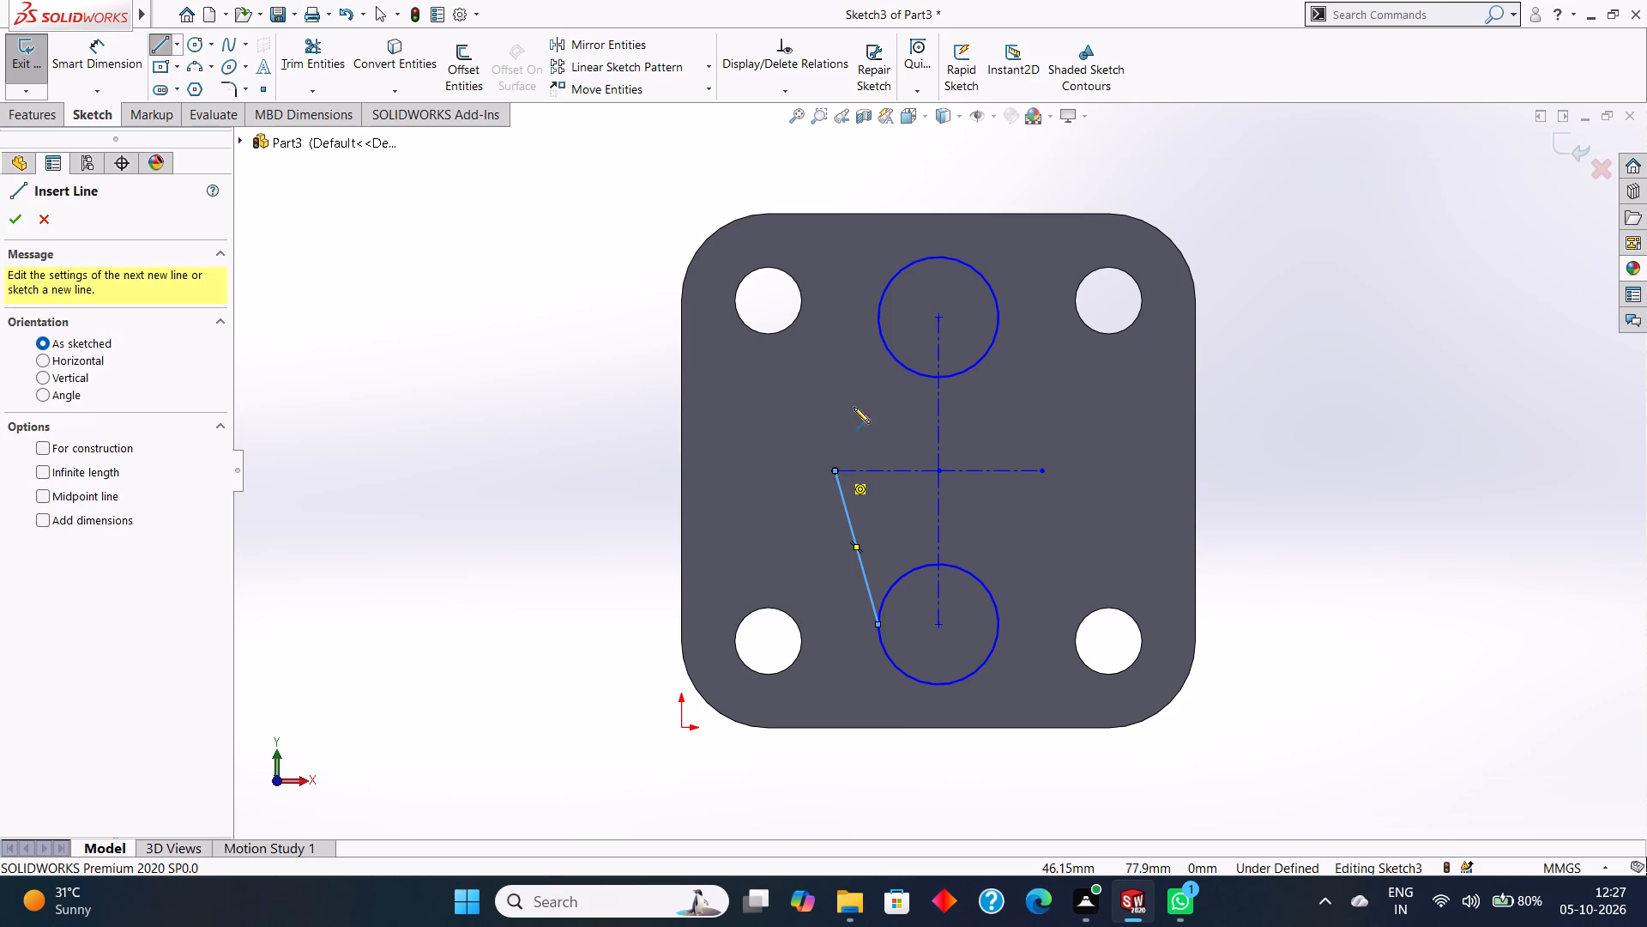
pyautogui.click(883, 313)
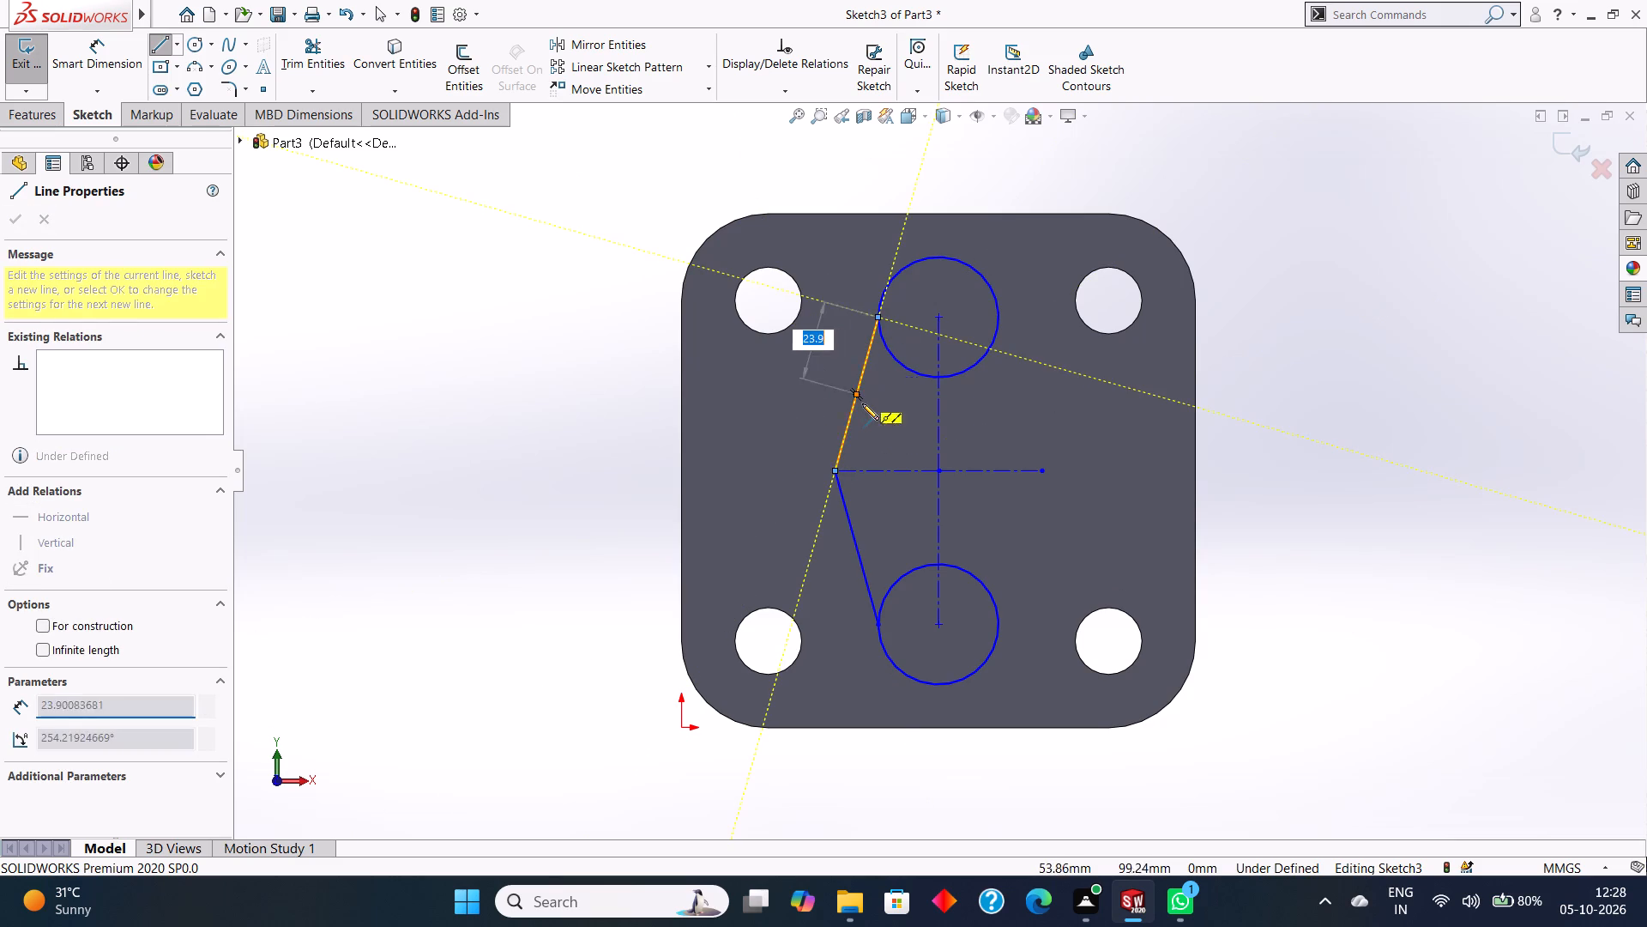
pyautogui.press('Escape')
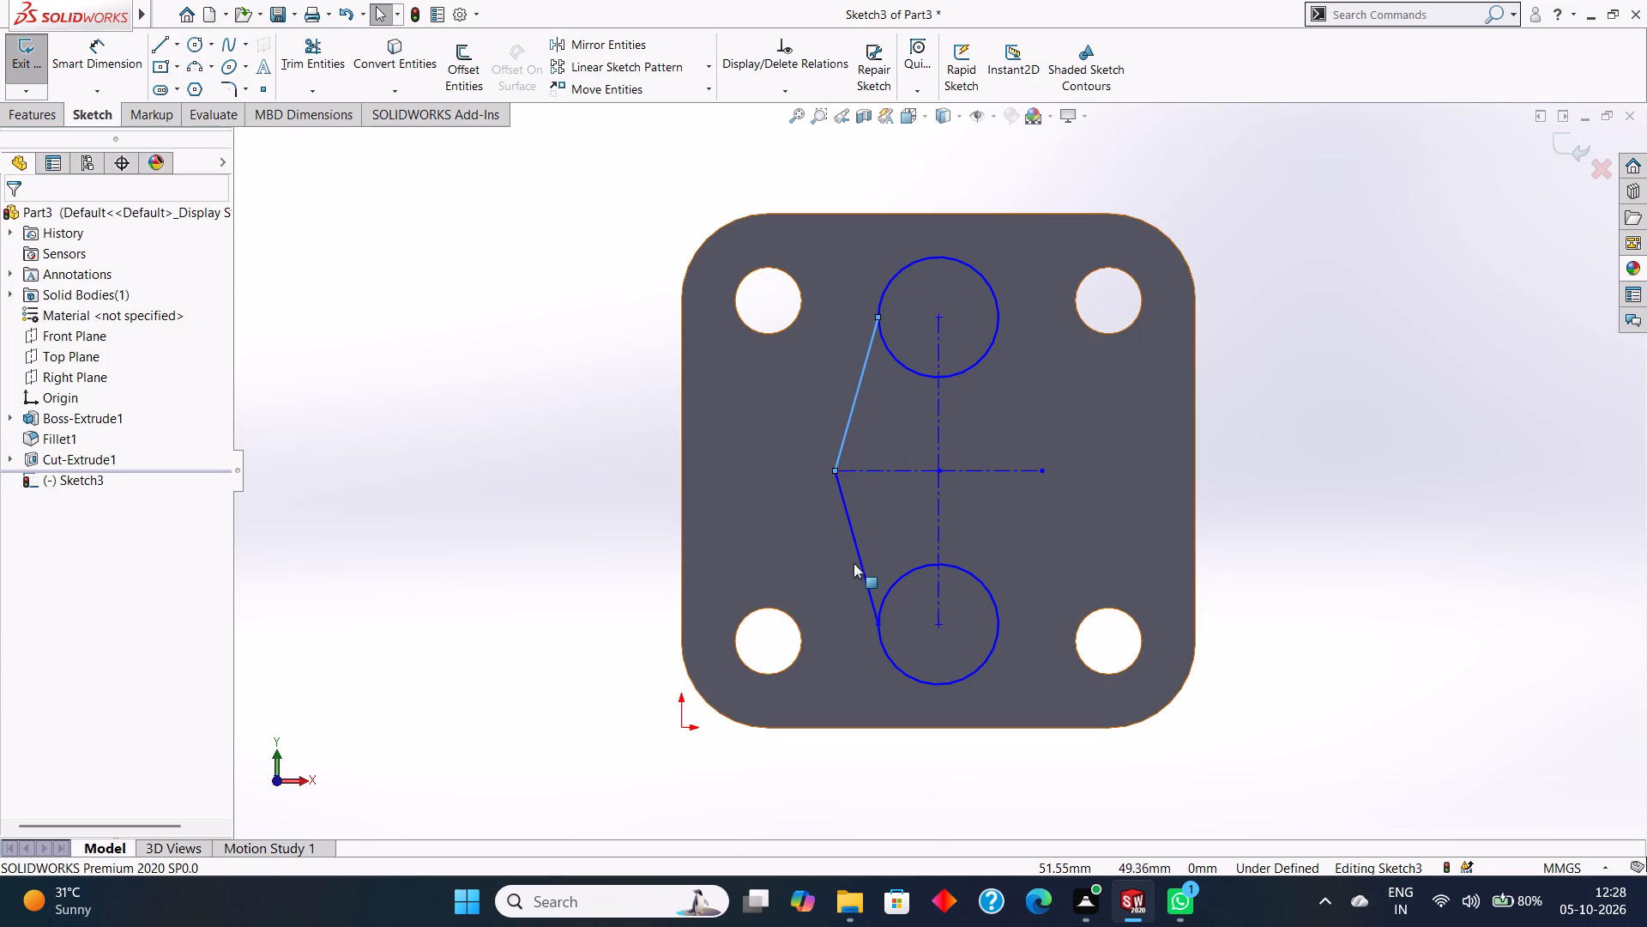
pyautogui.press('Escape')
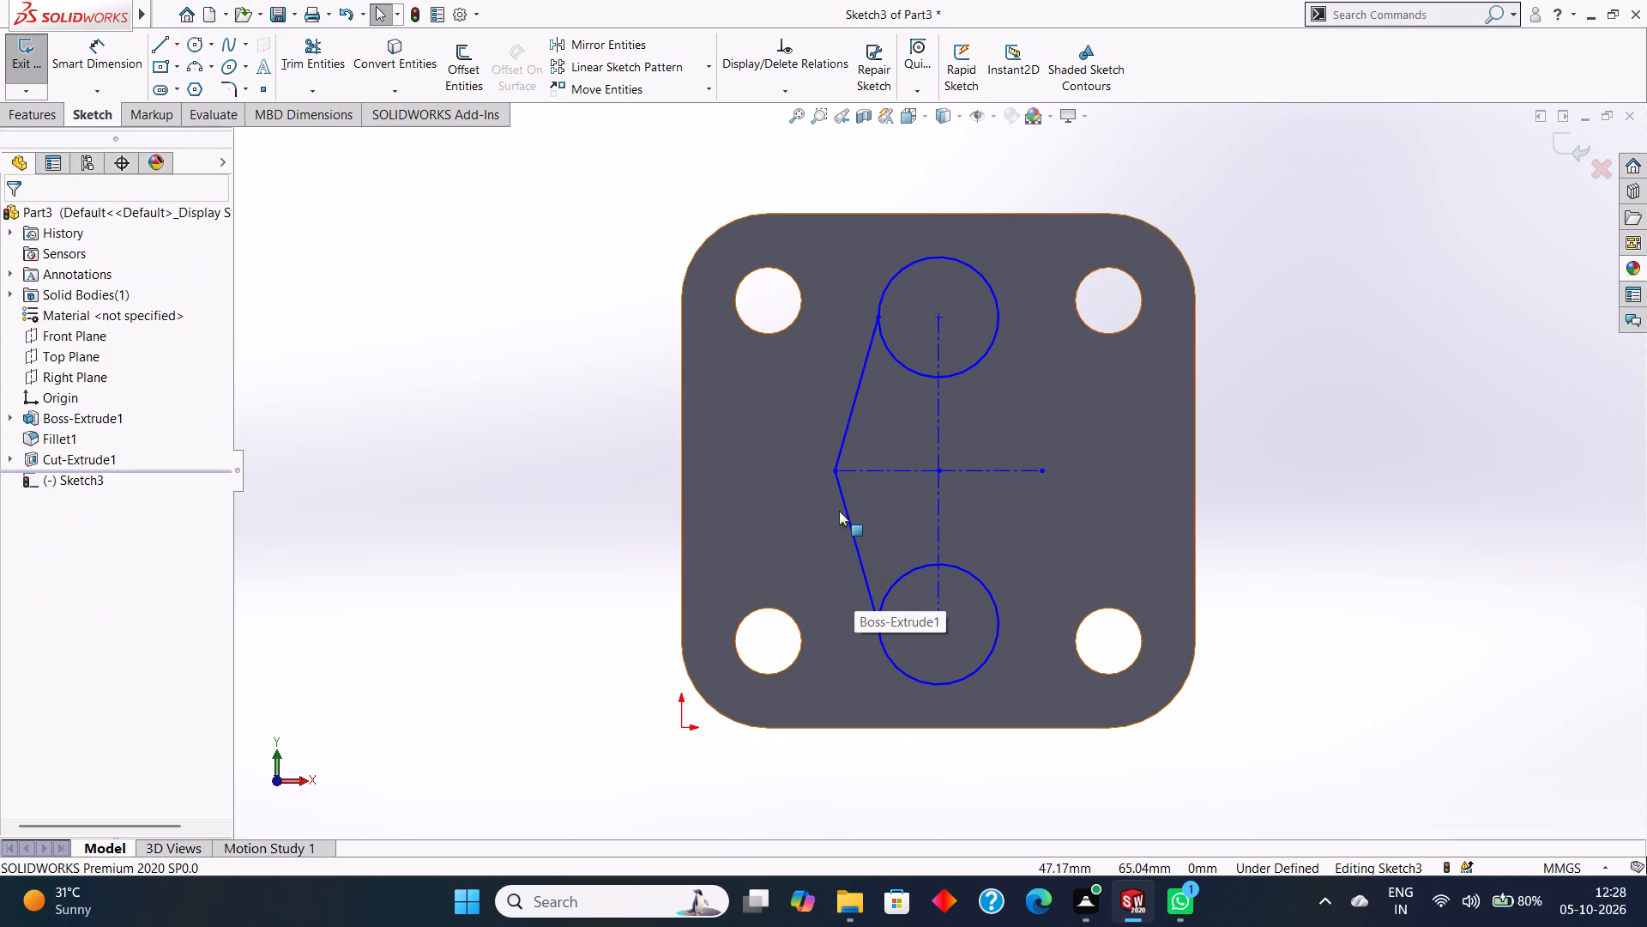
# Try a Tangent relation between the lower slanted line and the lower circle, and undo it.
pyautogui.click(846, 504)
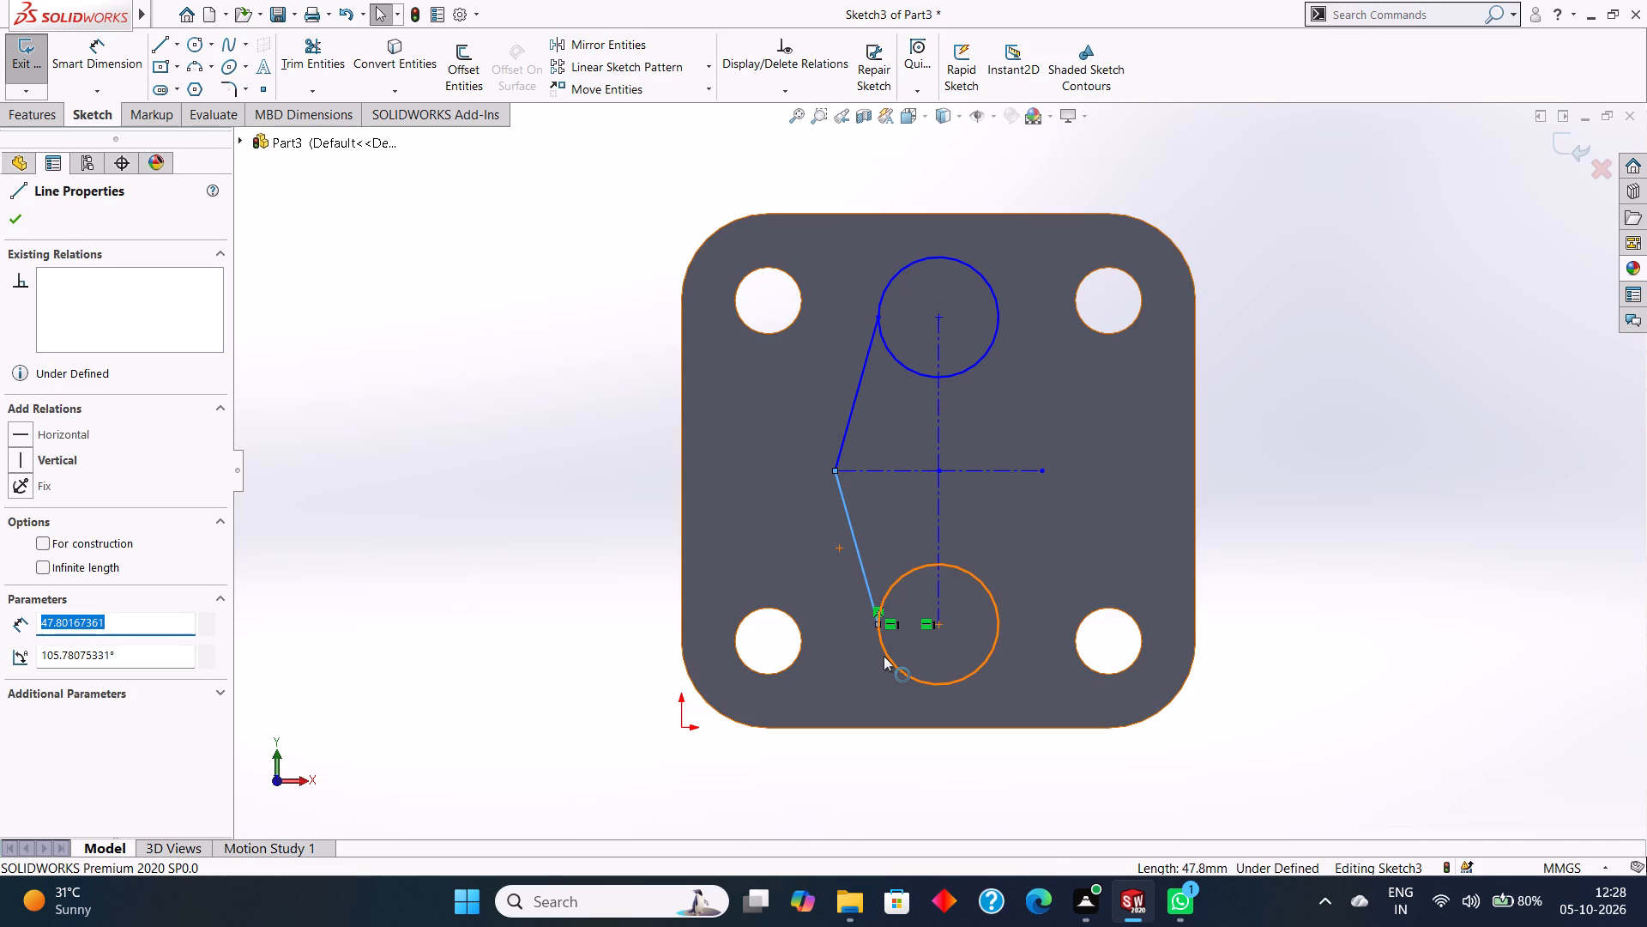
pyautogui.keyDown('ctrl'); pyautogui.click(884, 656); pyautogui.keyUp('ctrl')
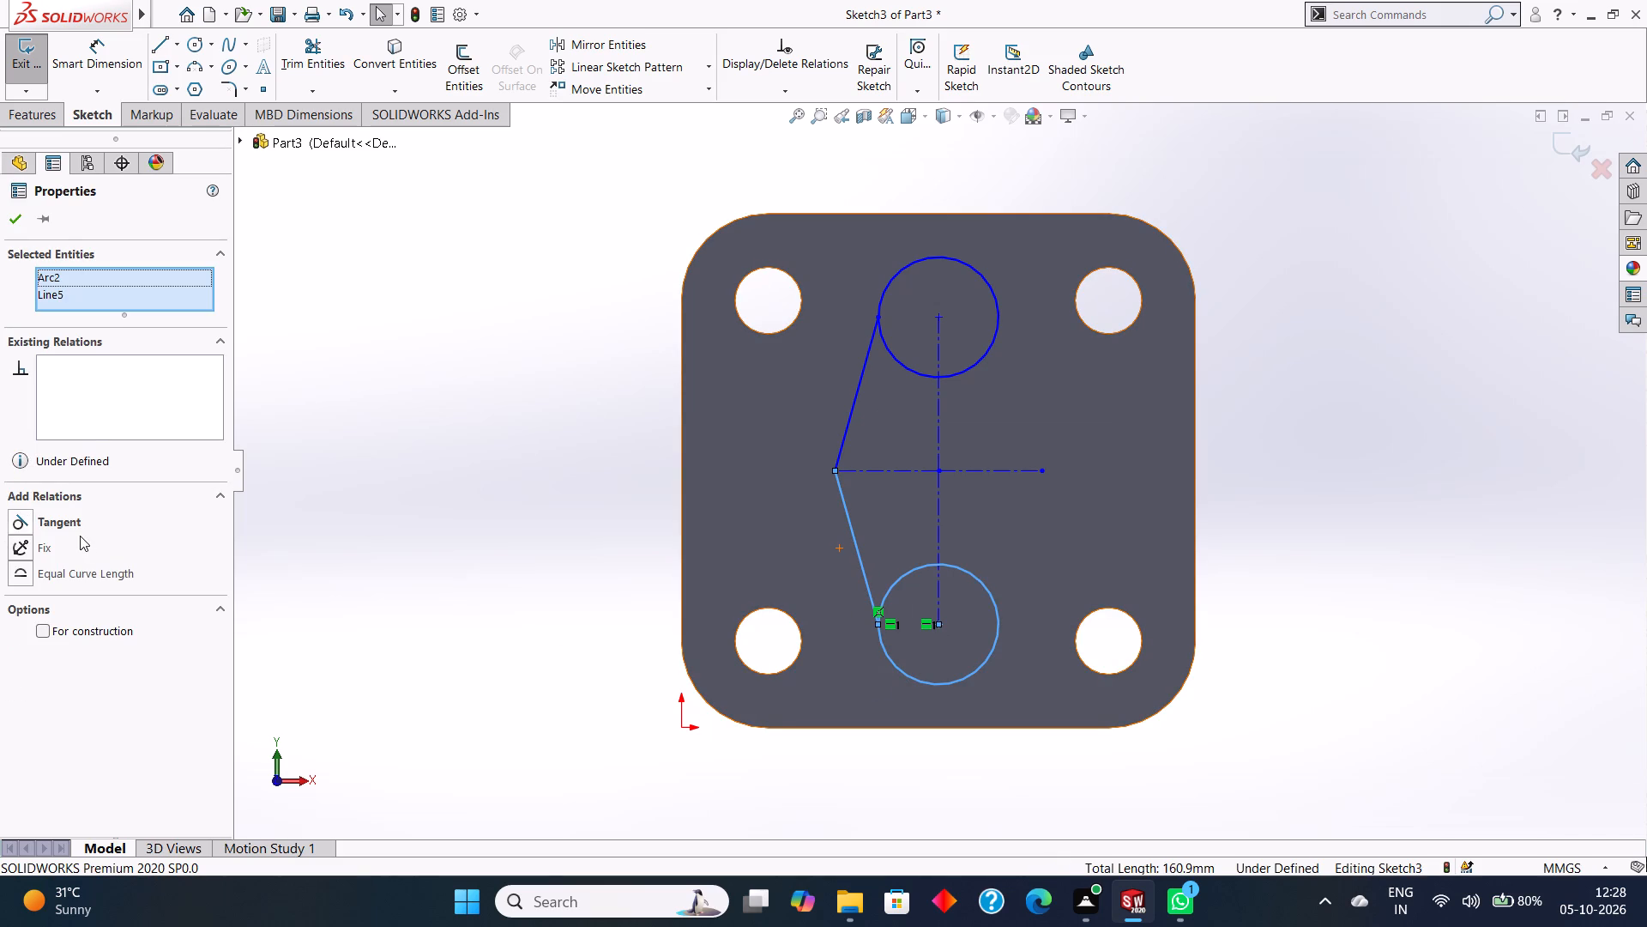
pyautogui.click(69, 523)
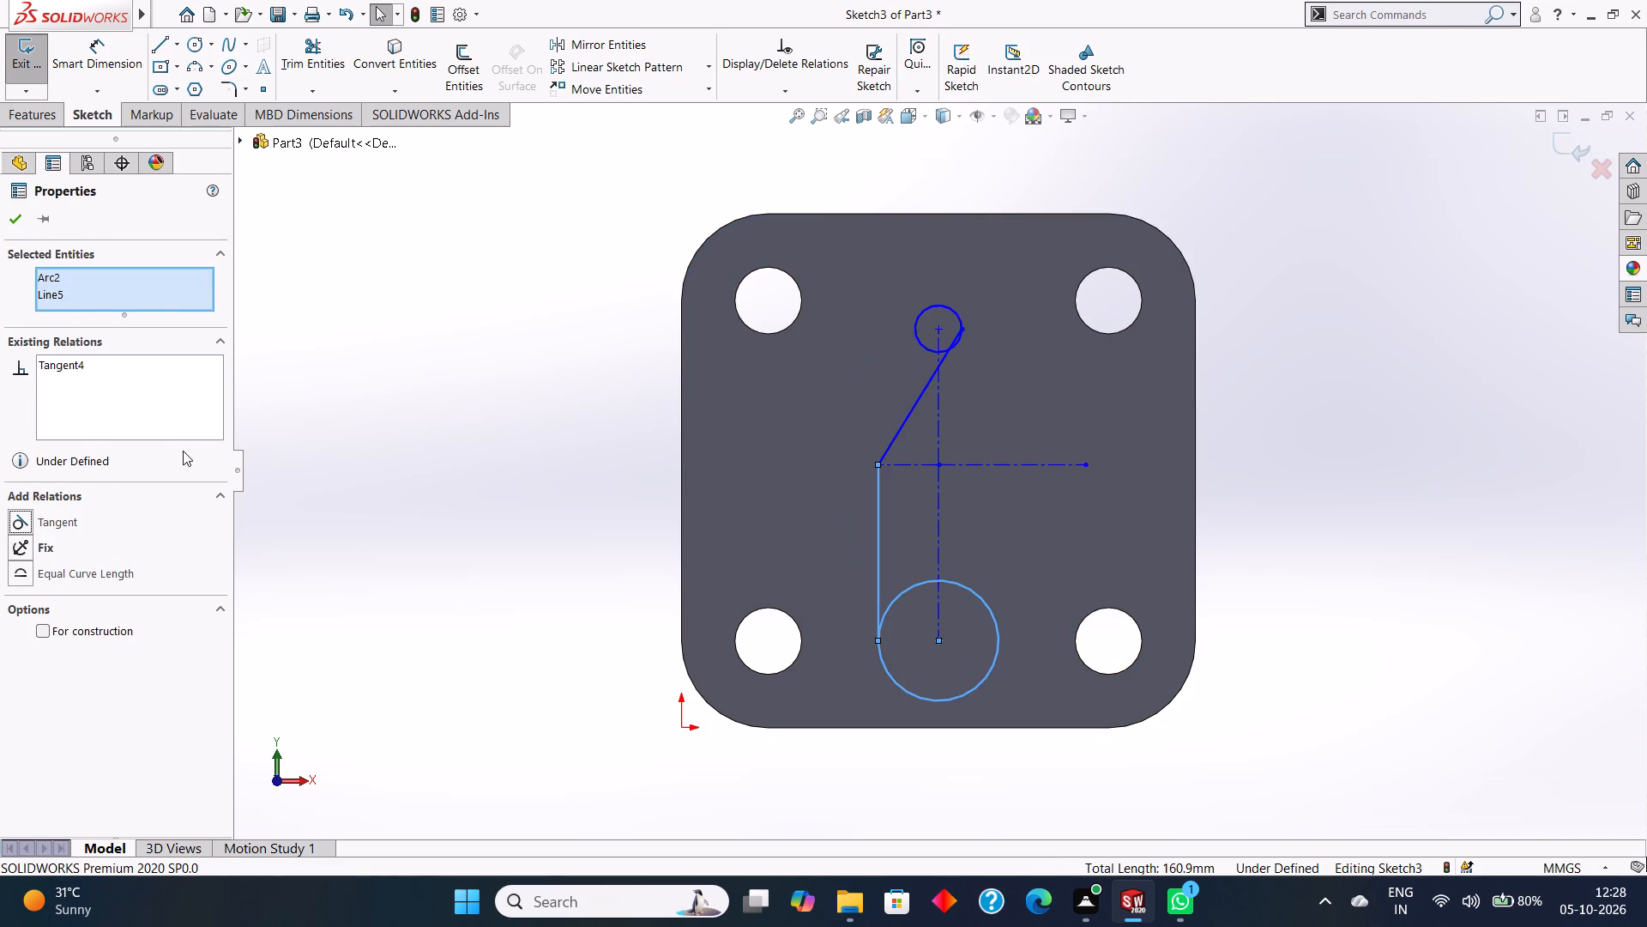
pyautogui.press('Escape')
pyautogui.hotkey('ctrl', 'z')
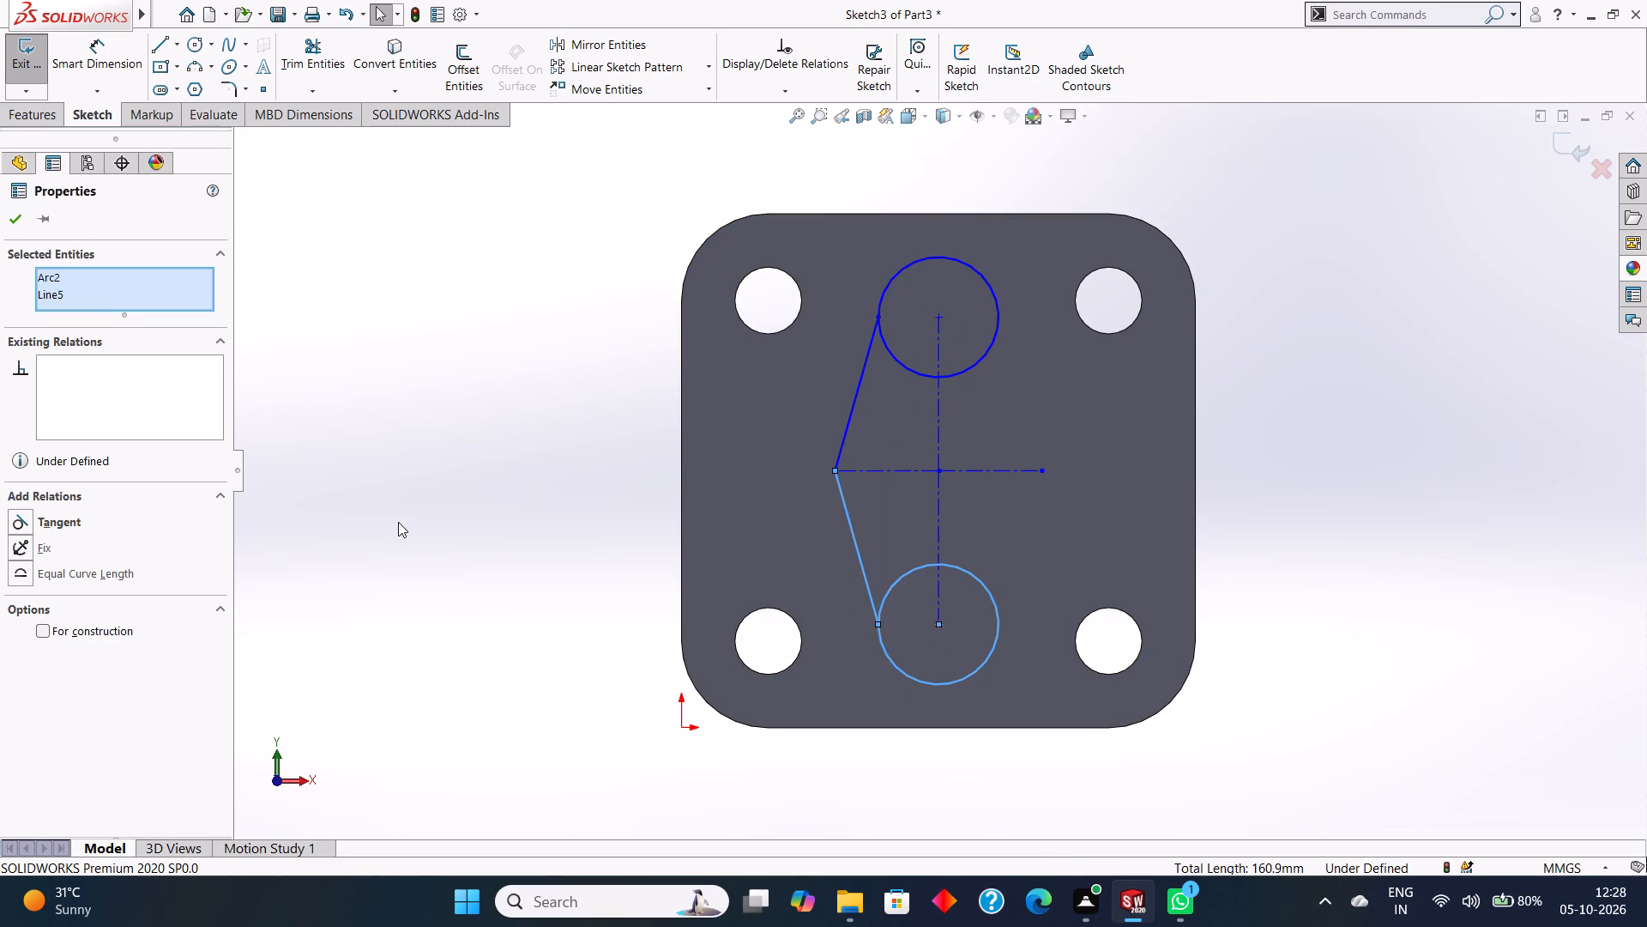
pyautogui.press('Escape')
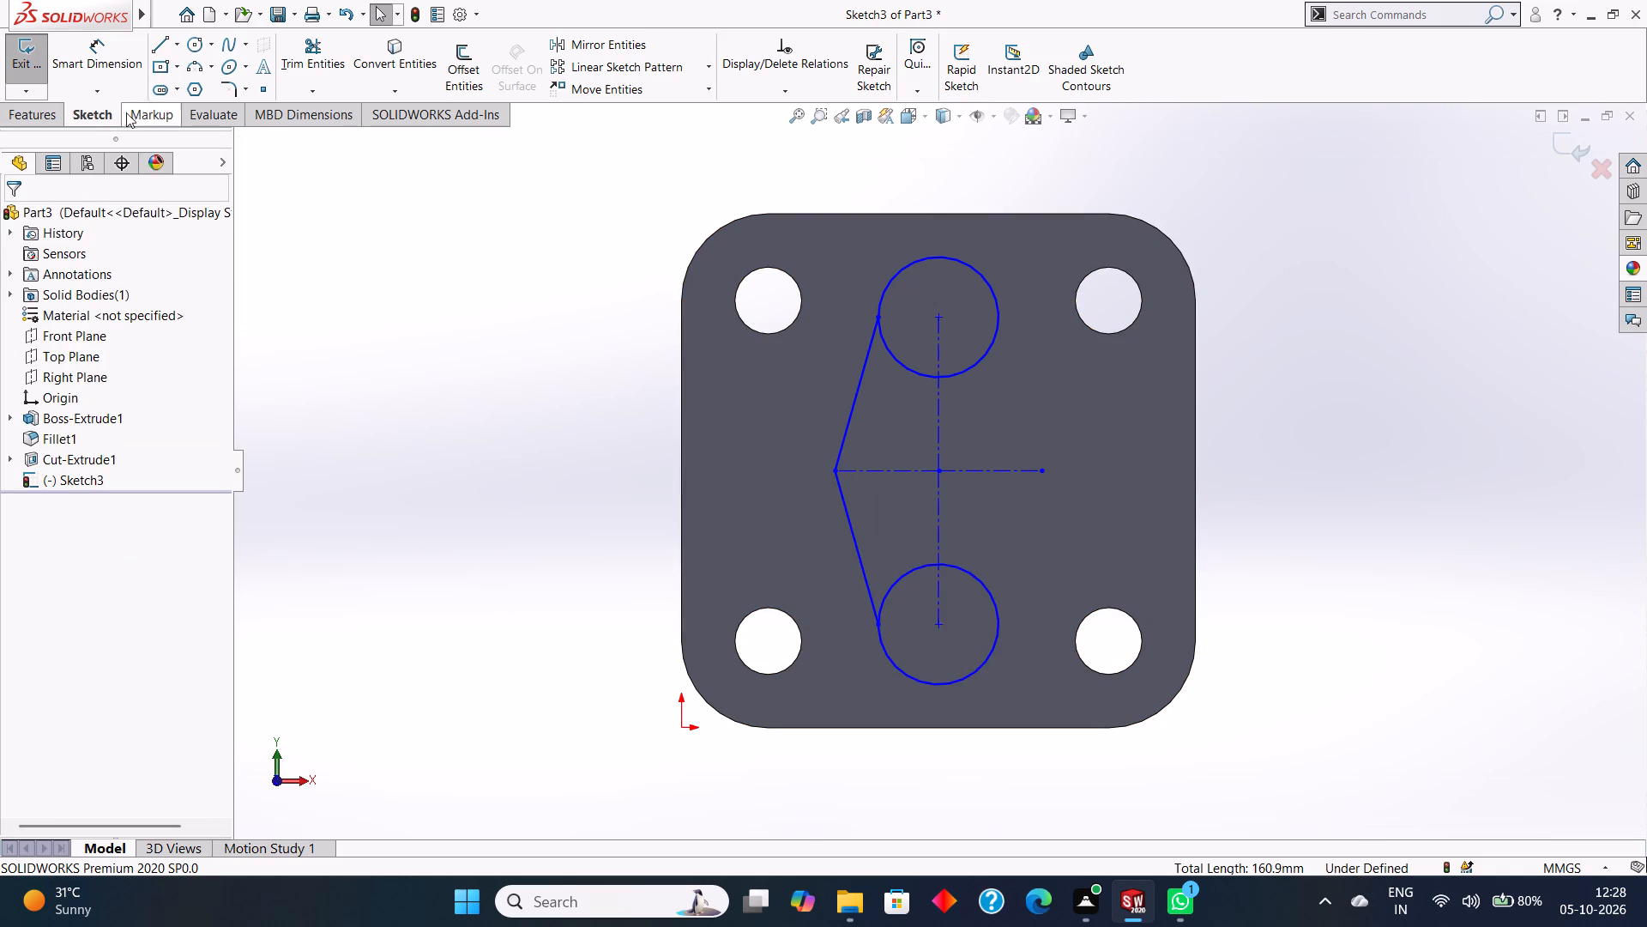
# Add Smart Dimensions for the diameters of the lower and upper circles.
pyautogui.click(109, 70)
pyautogui.click(986, 585)
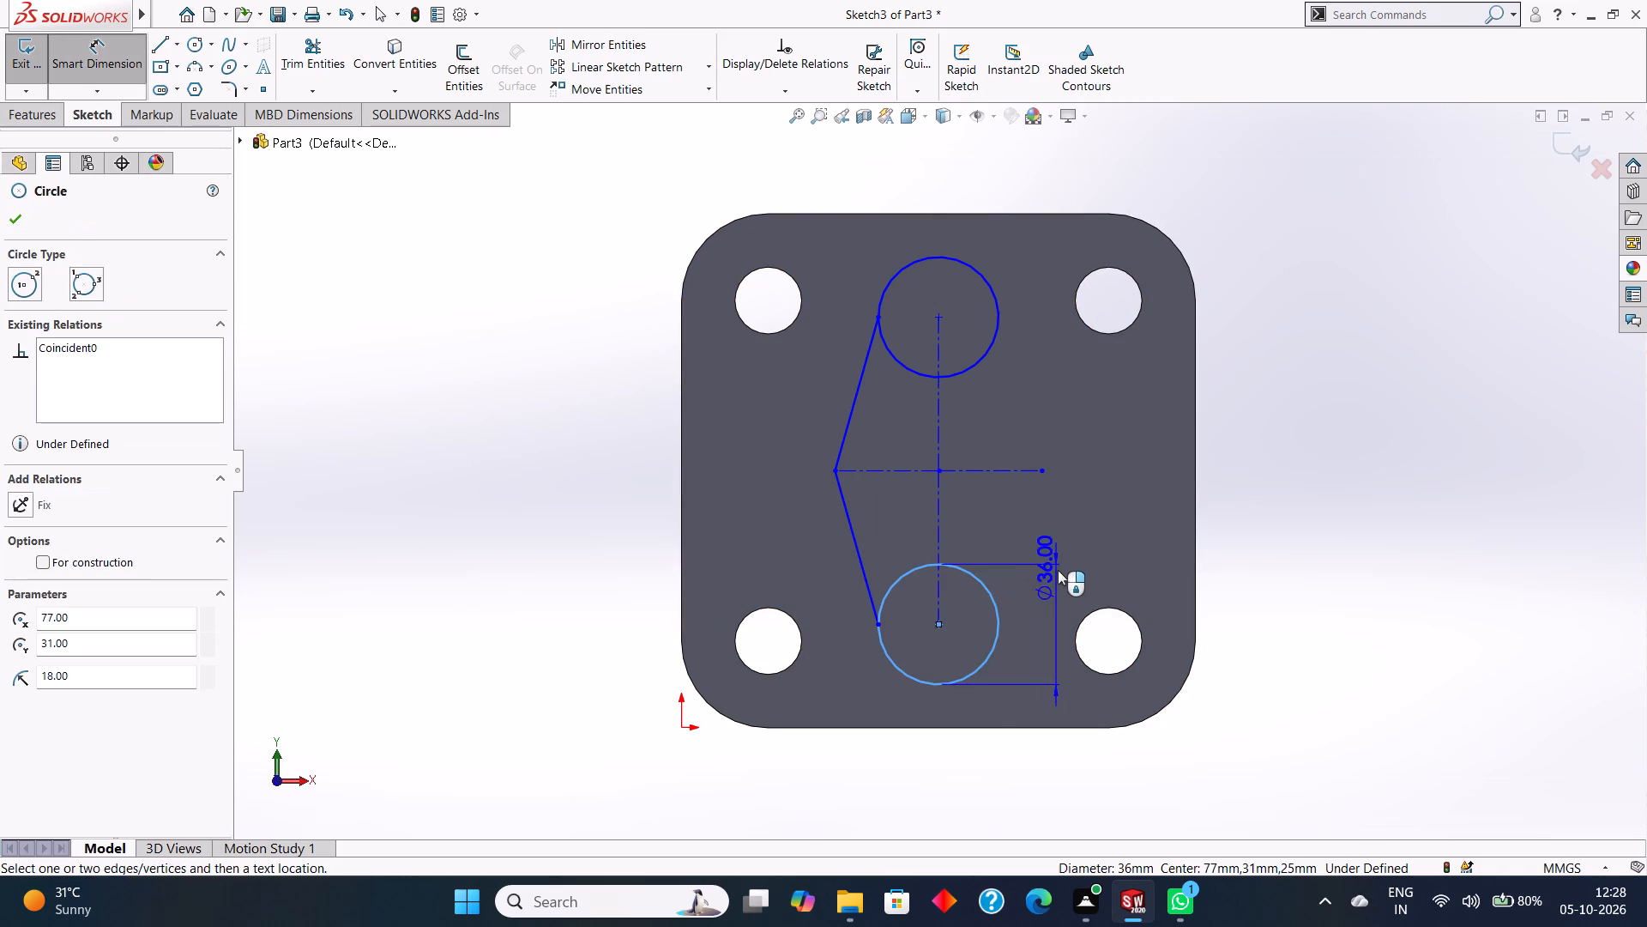
pyautogui.click(1068, 567)
pyautogui.click(988, 540)
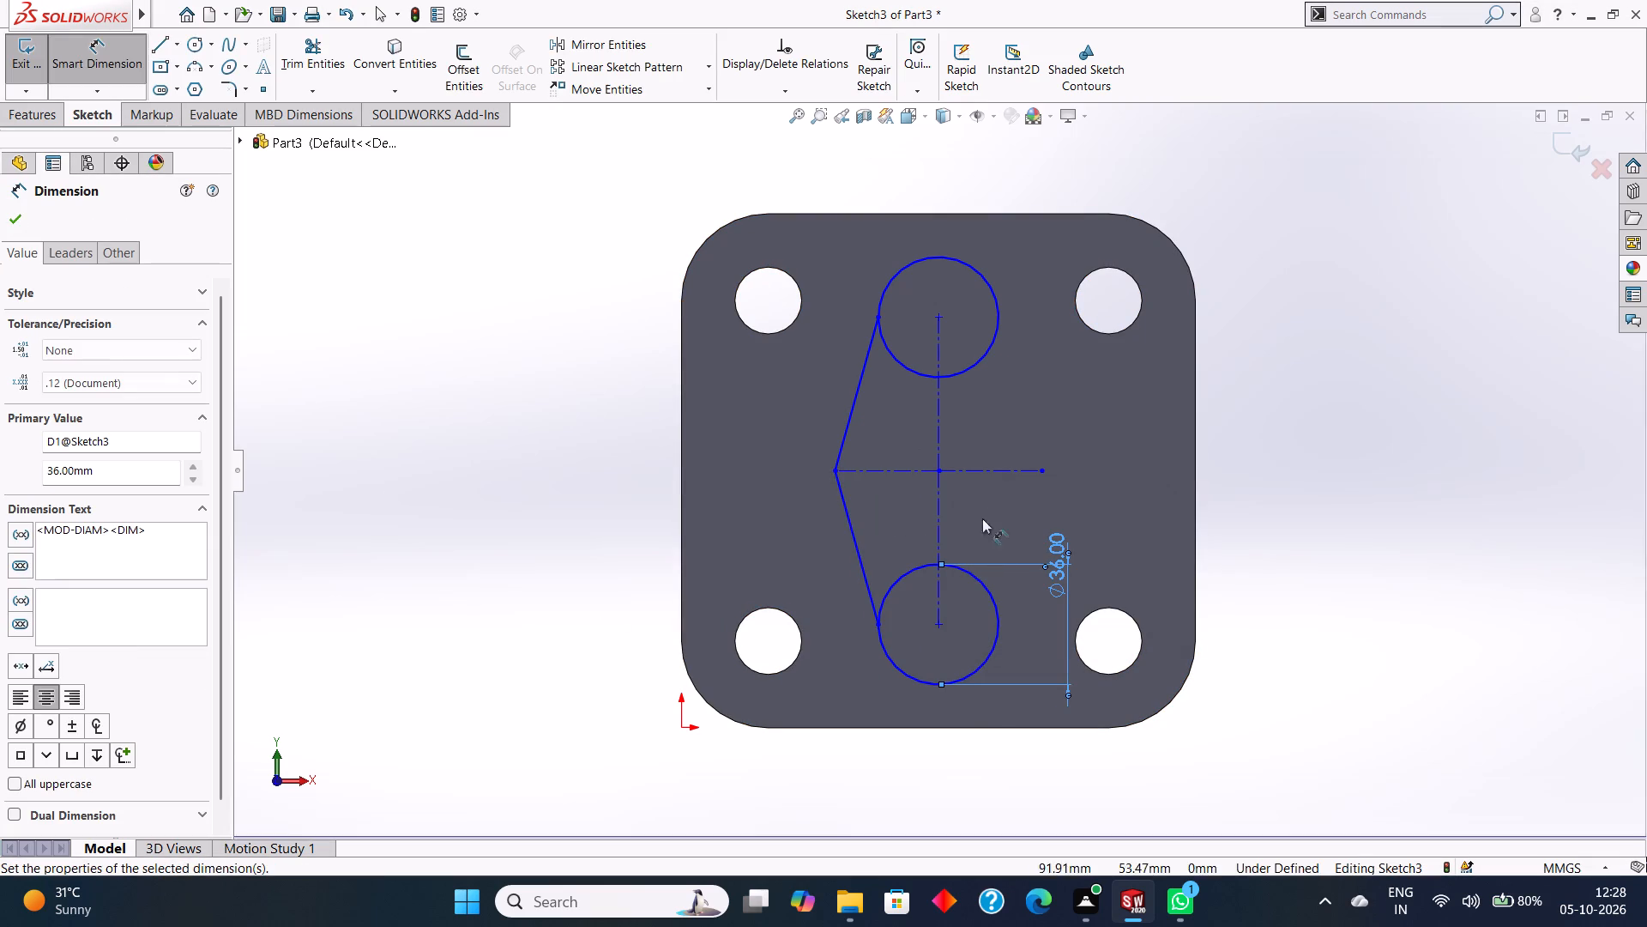
pyautogui.click(985, 280)
pyautogui.click(1047, 259)
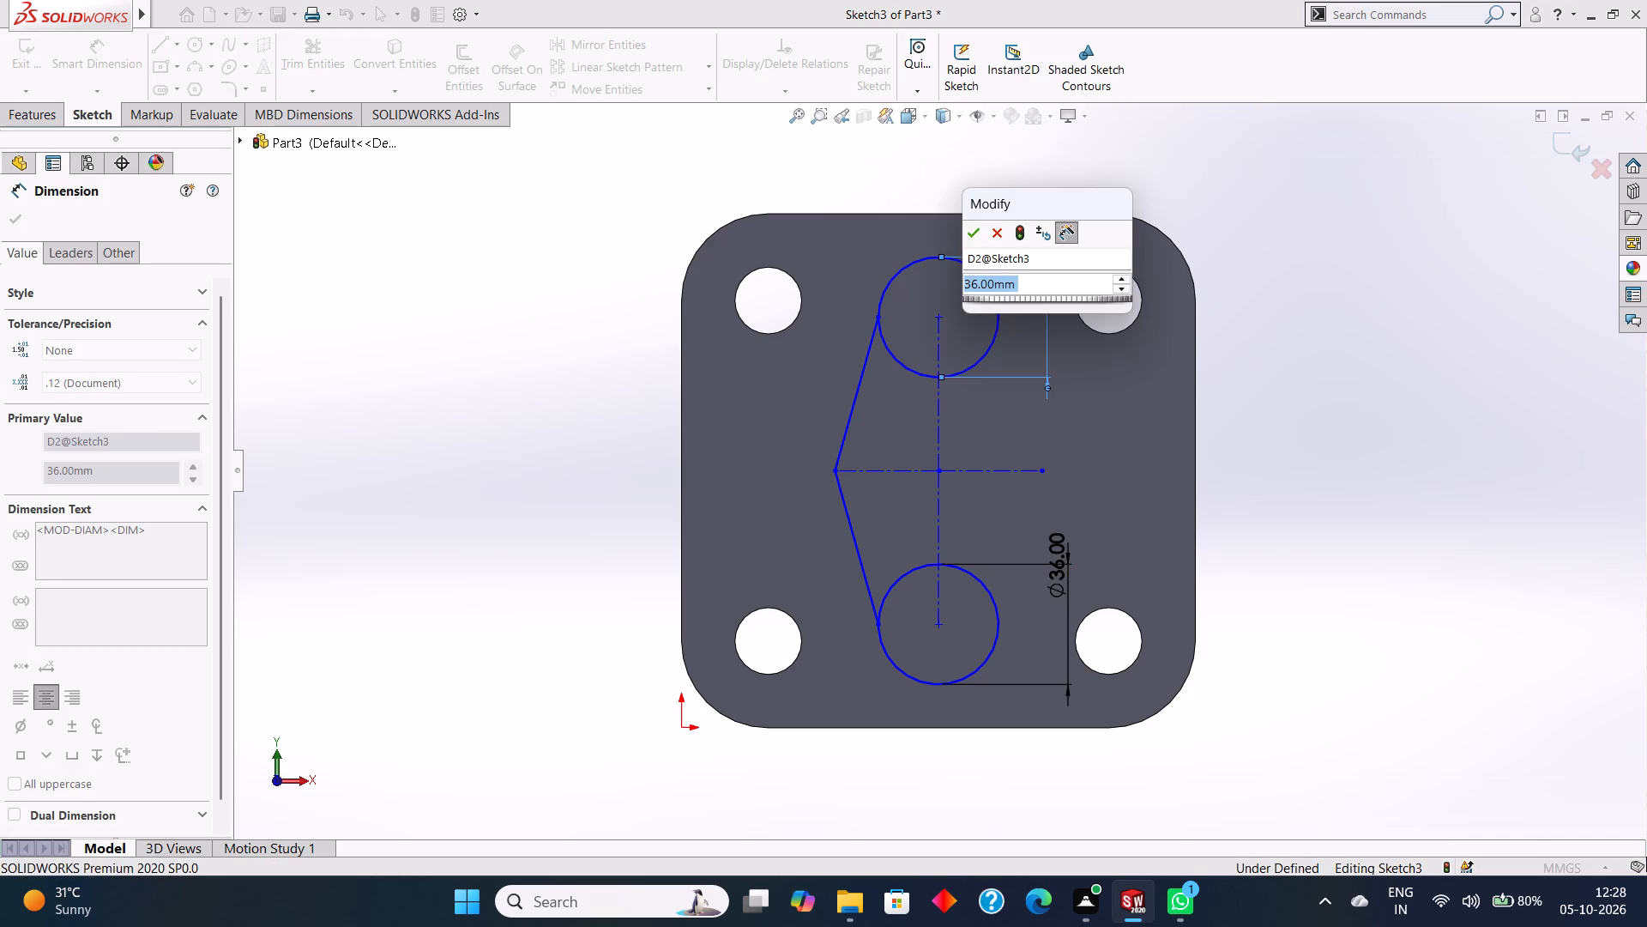
pyautogui.click(967, 233)
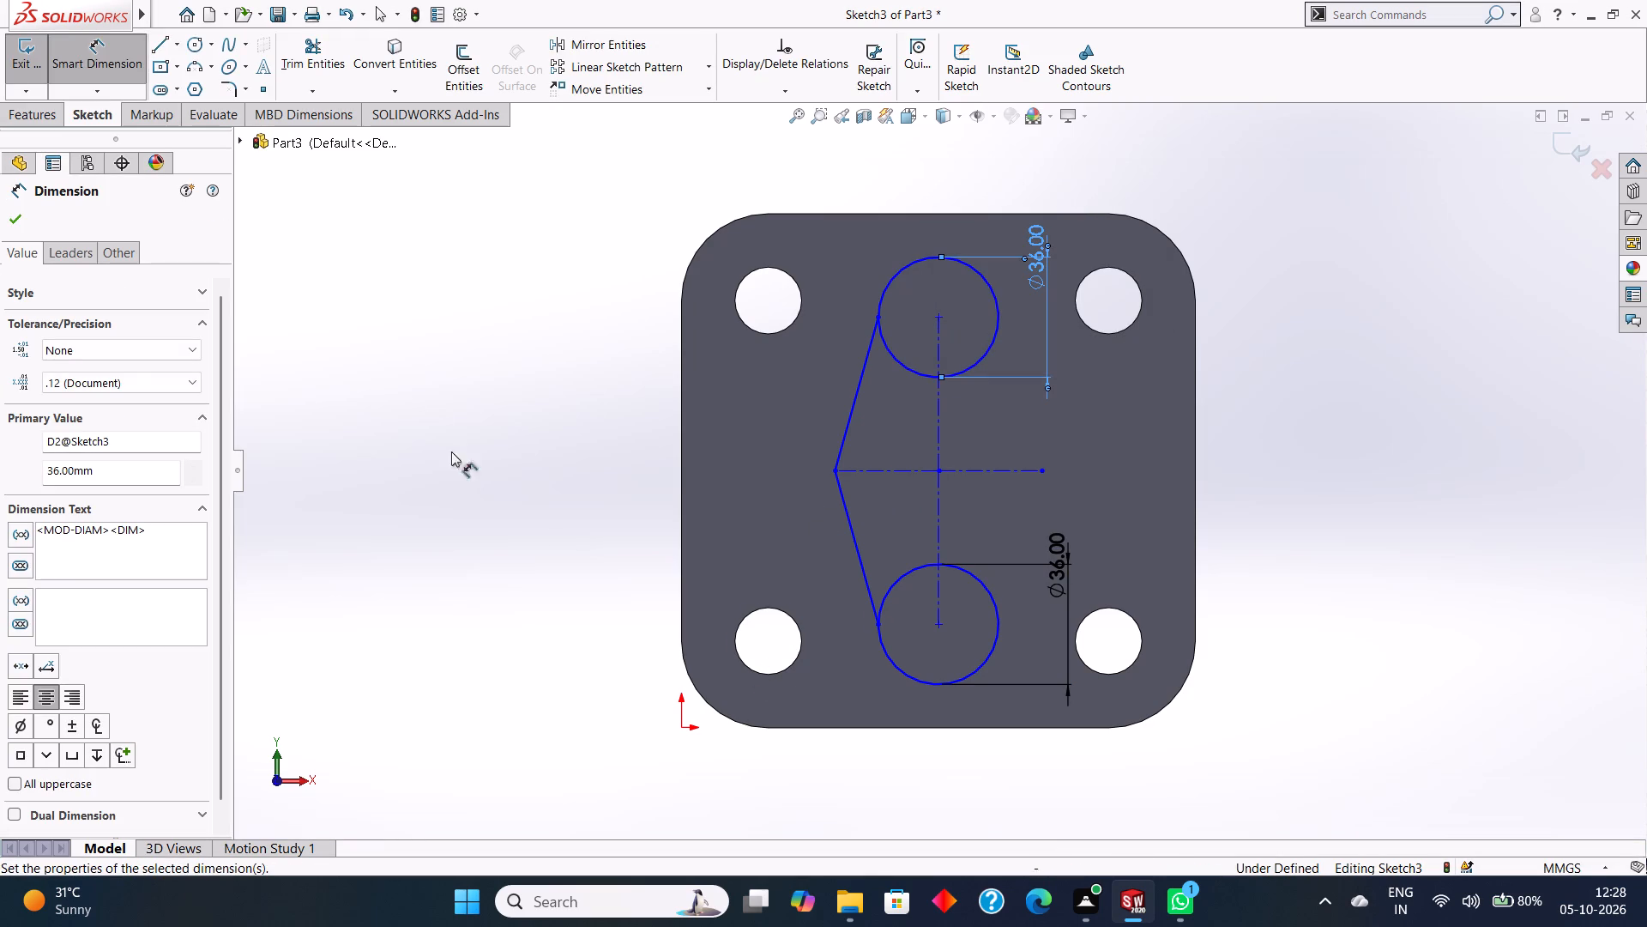
# Dimension the horizontal distance between the left and right ends of the horizontal centerline.
pyautogui.click(832, 468)
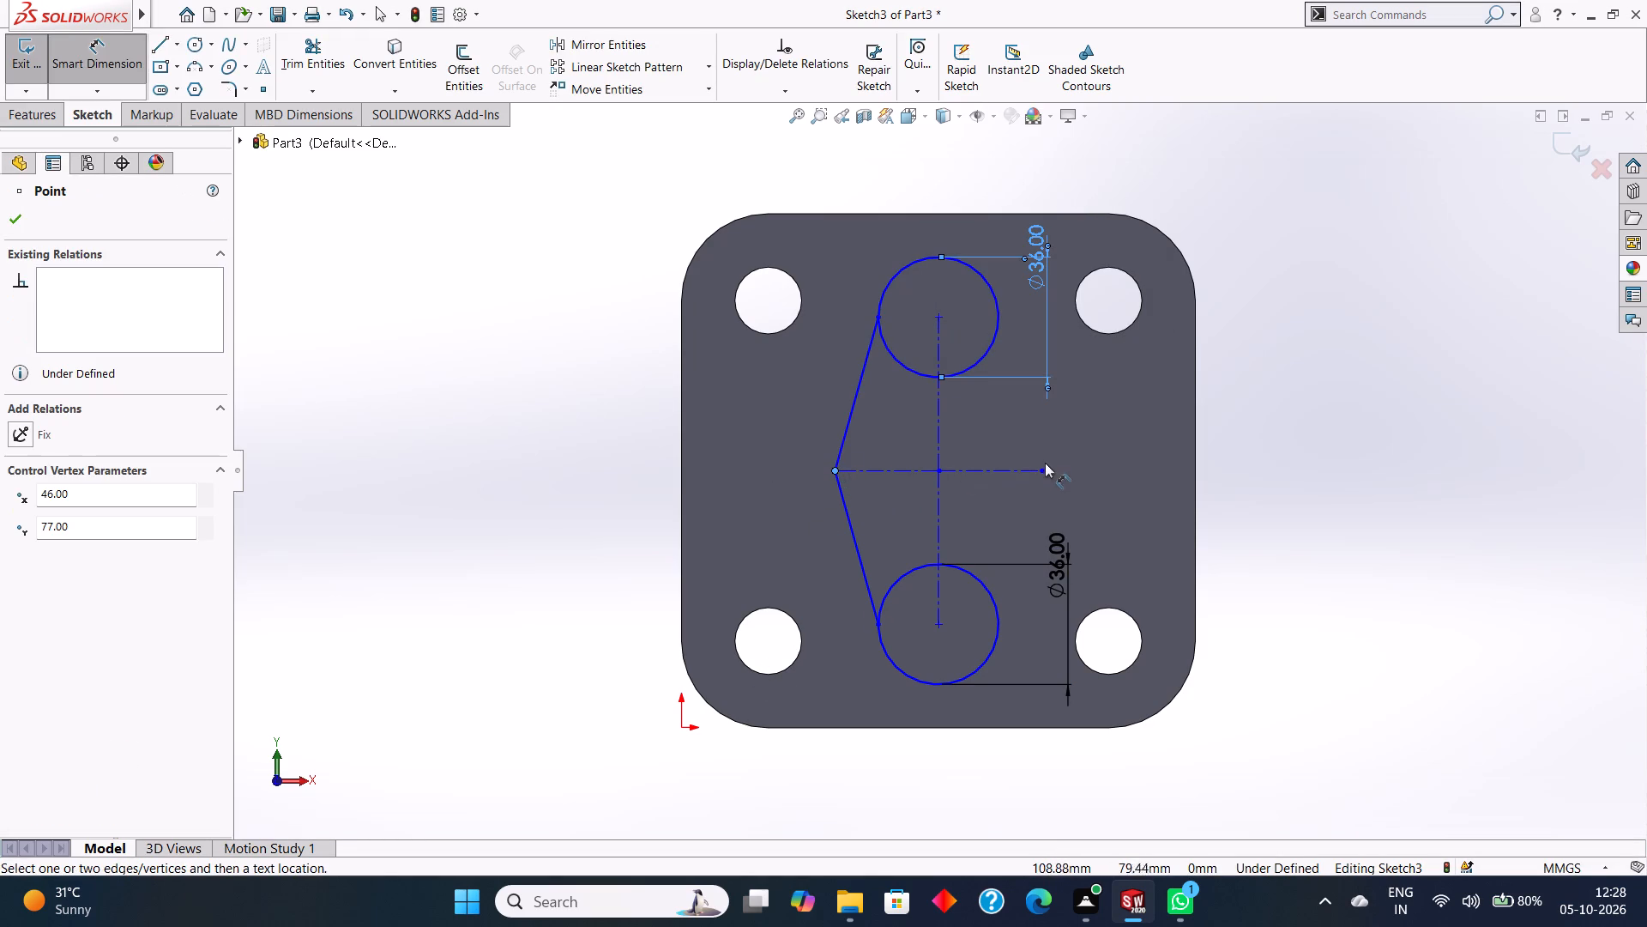
pyautogui.click(1046, 470)
pyautogui.click(1011, 424)
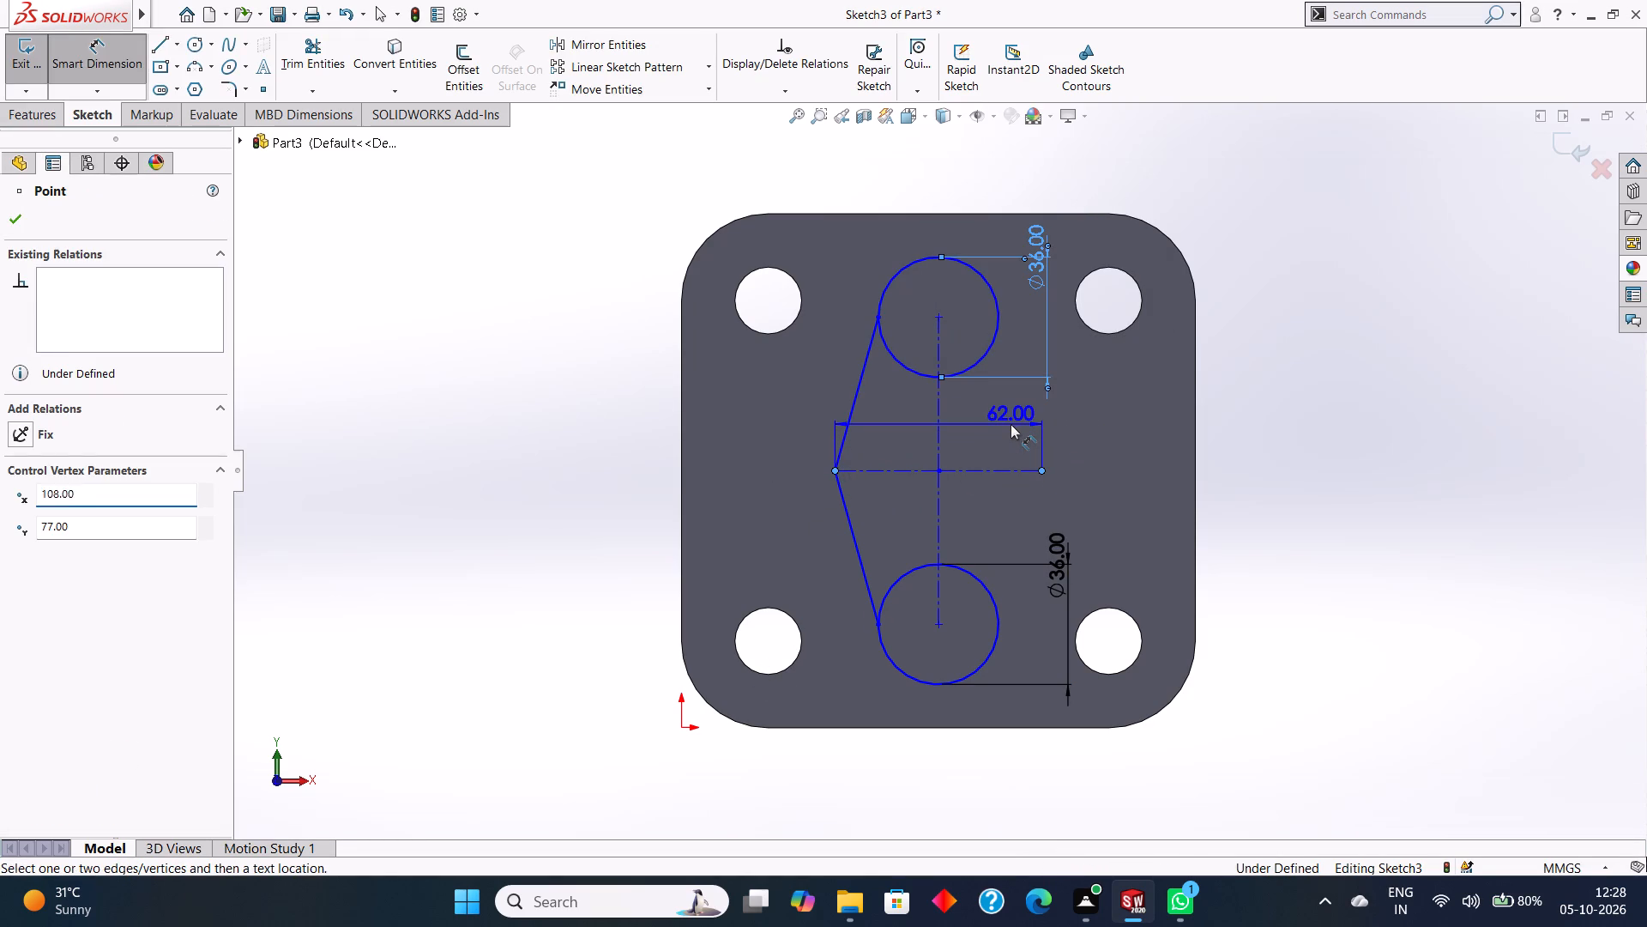
pyautogui.click(942, 391)
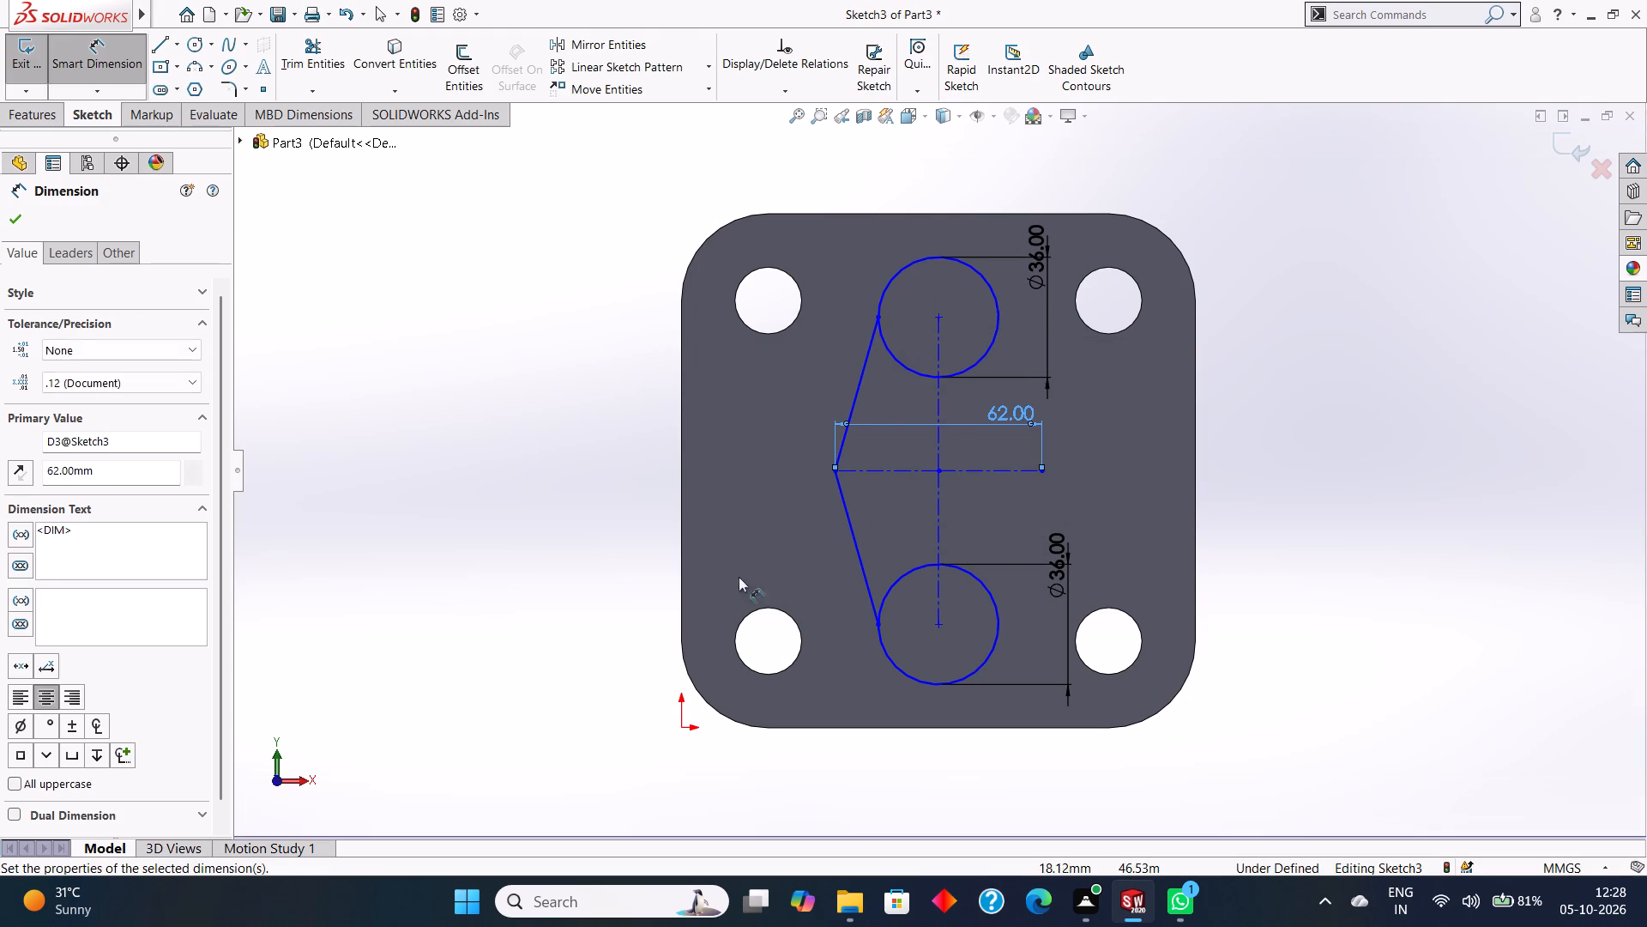
# Dimension the vertical distance from the origin to the left end of the horizontal centerline.
pyautogui.click(681, 726)
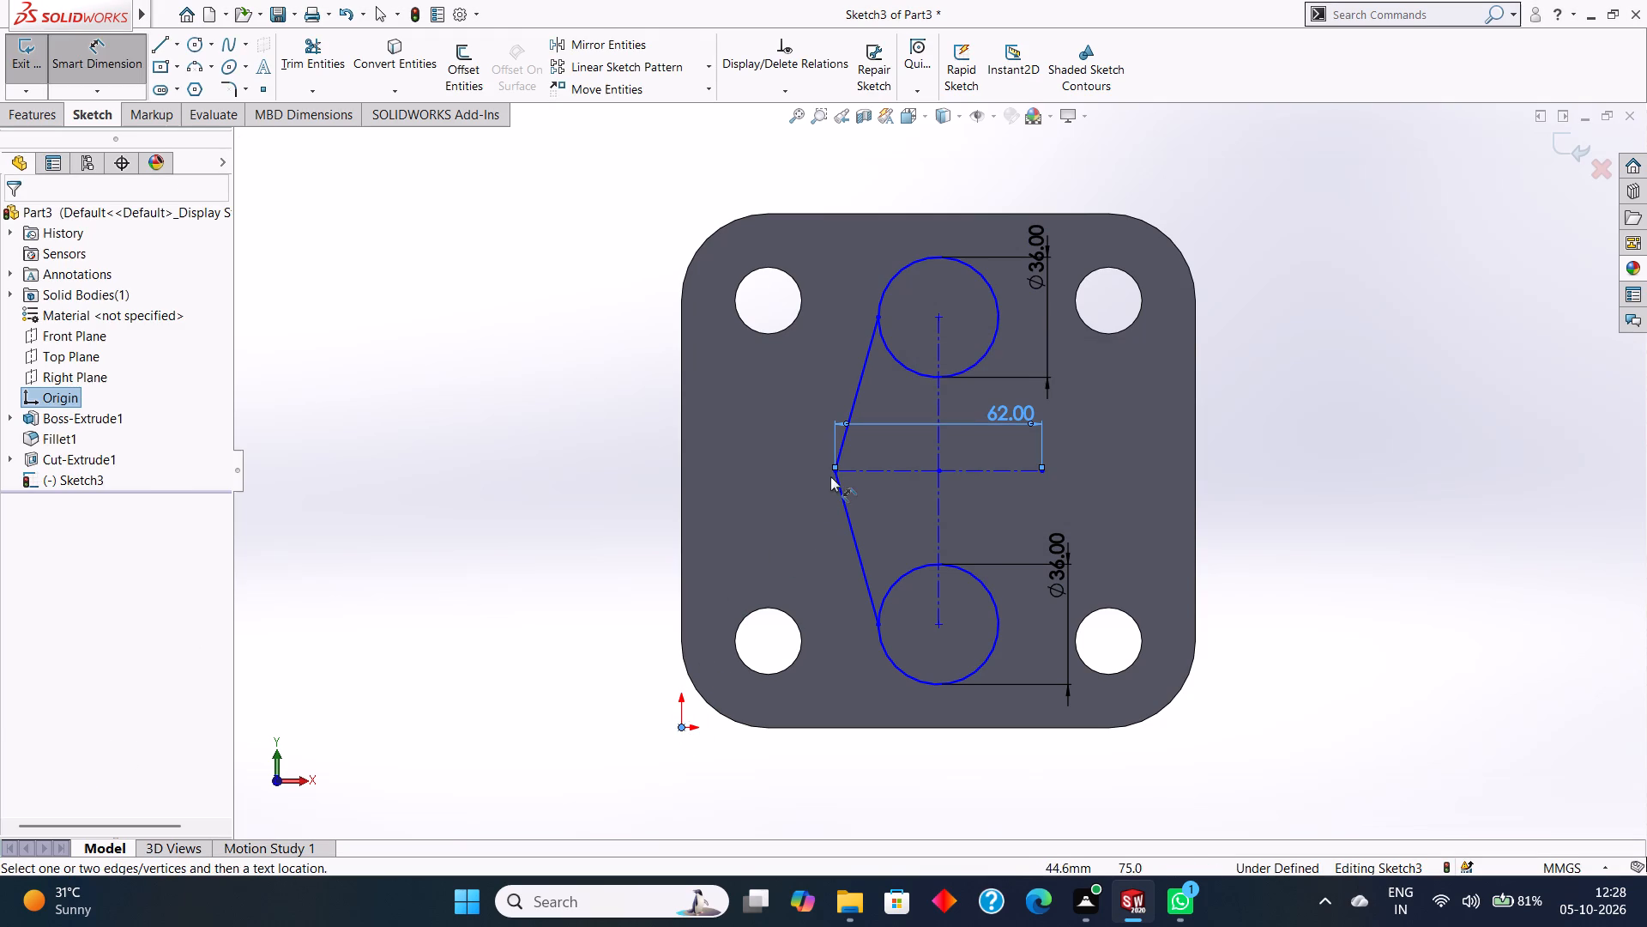
pyautogui.click(832, 471)
pyautogui.click(614, 496)
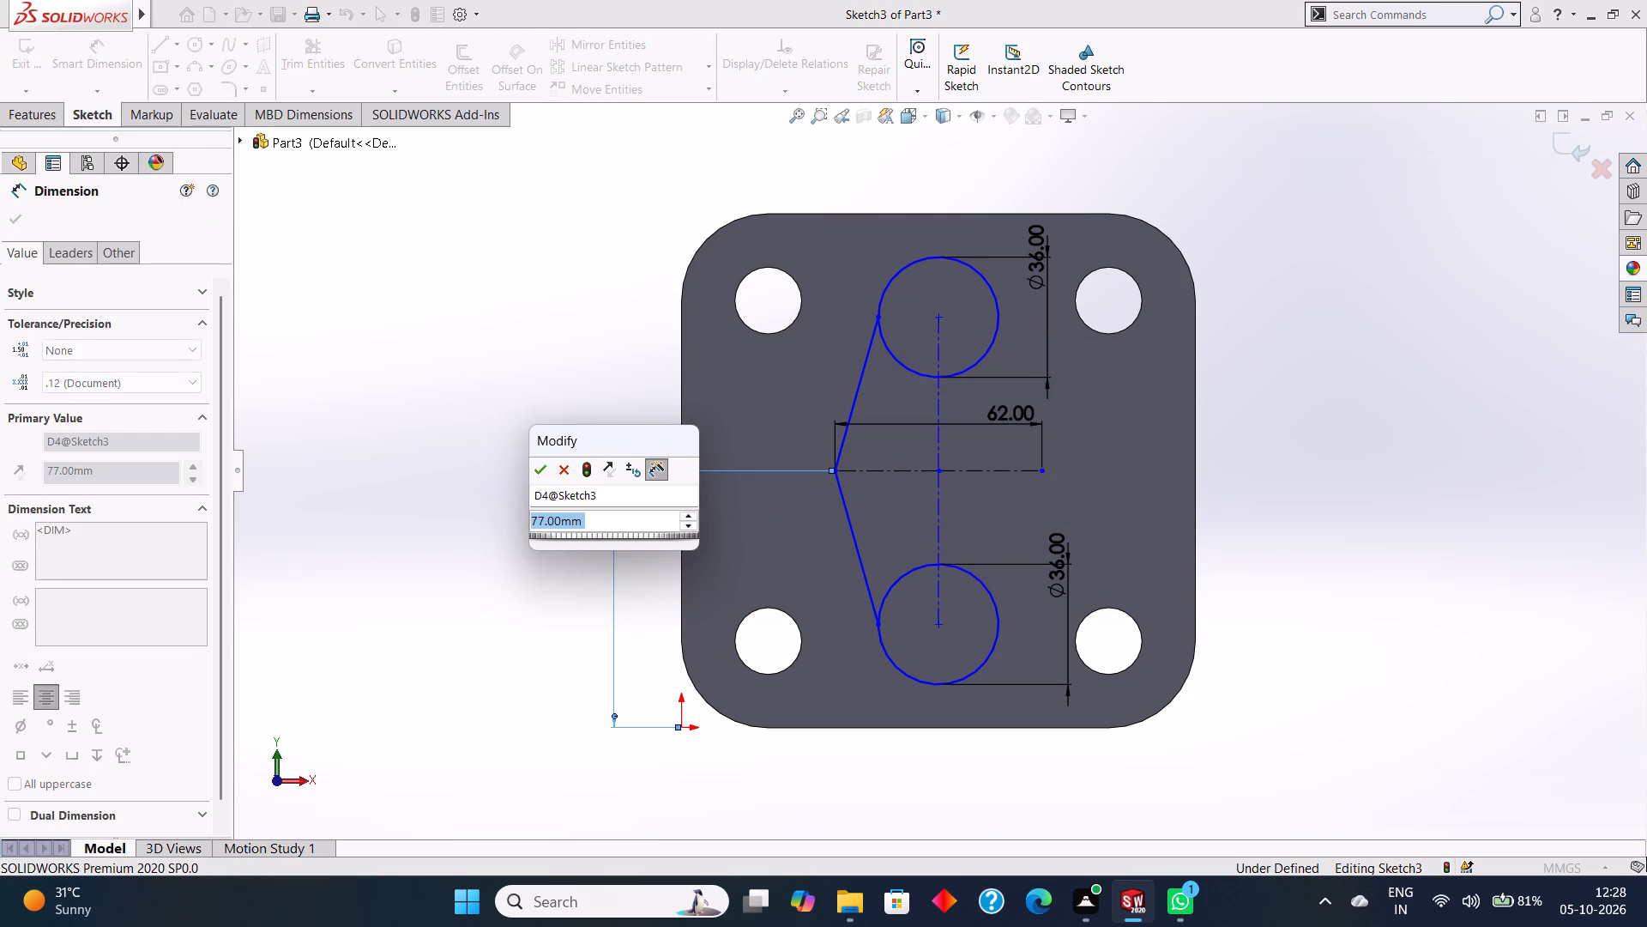
pyautogui.click(535, 470)
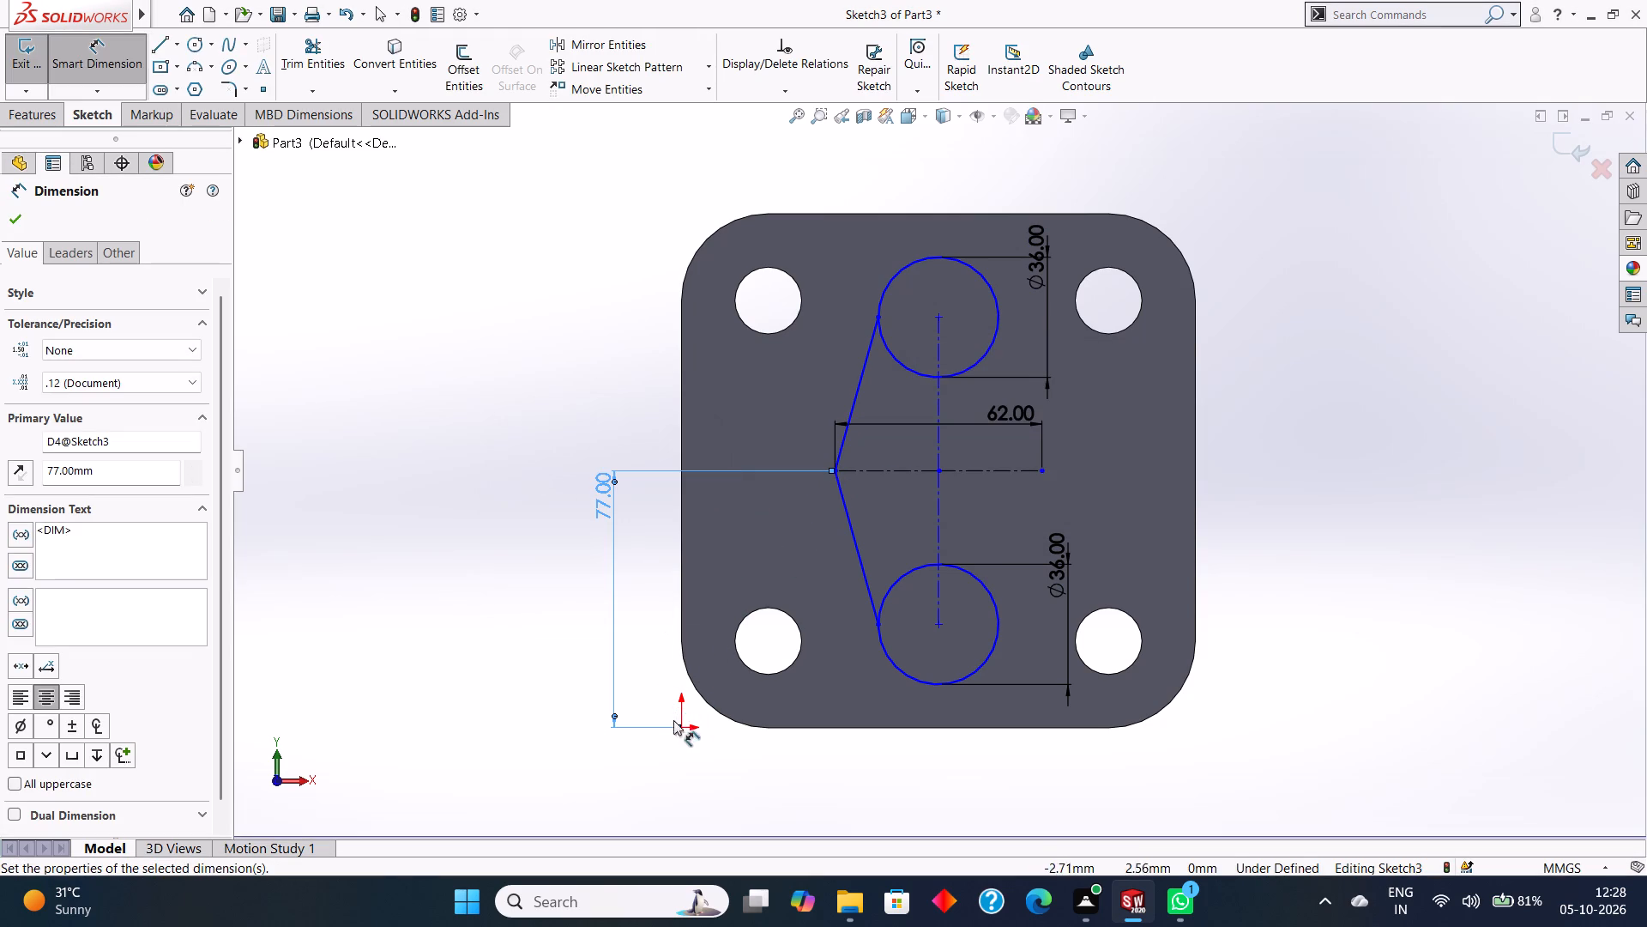
# Dimension the horizontal and vertical distances from the origin to the lower circle's center.
pyautogui.click(685, 725)
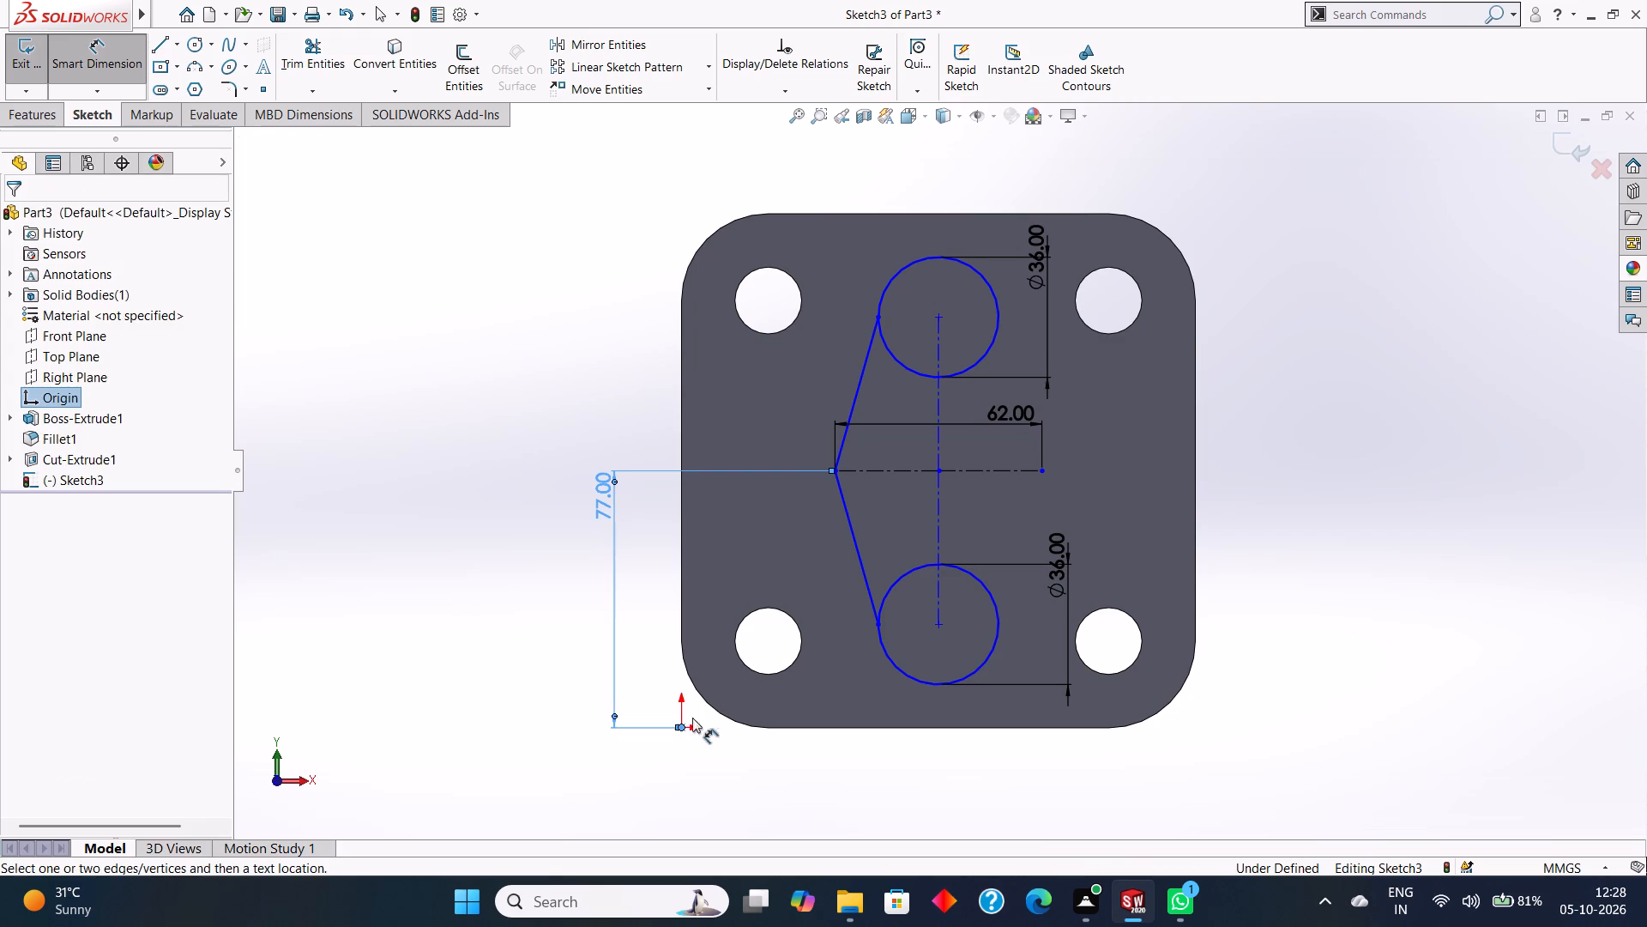
pyautogui.click(939, 625)
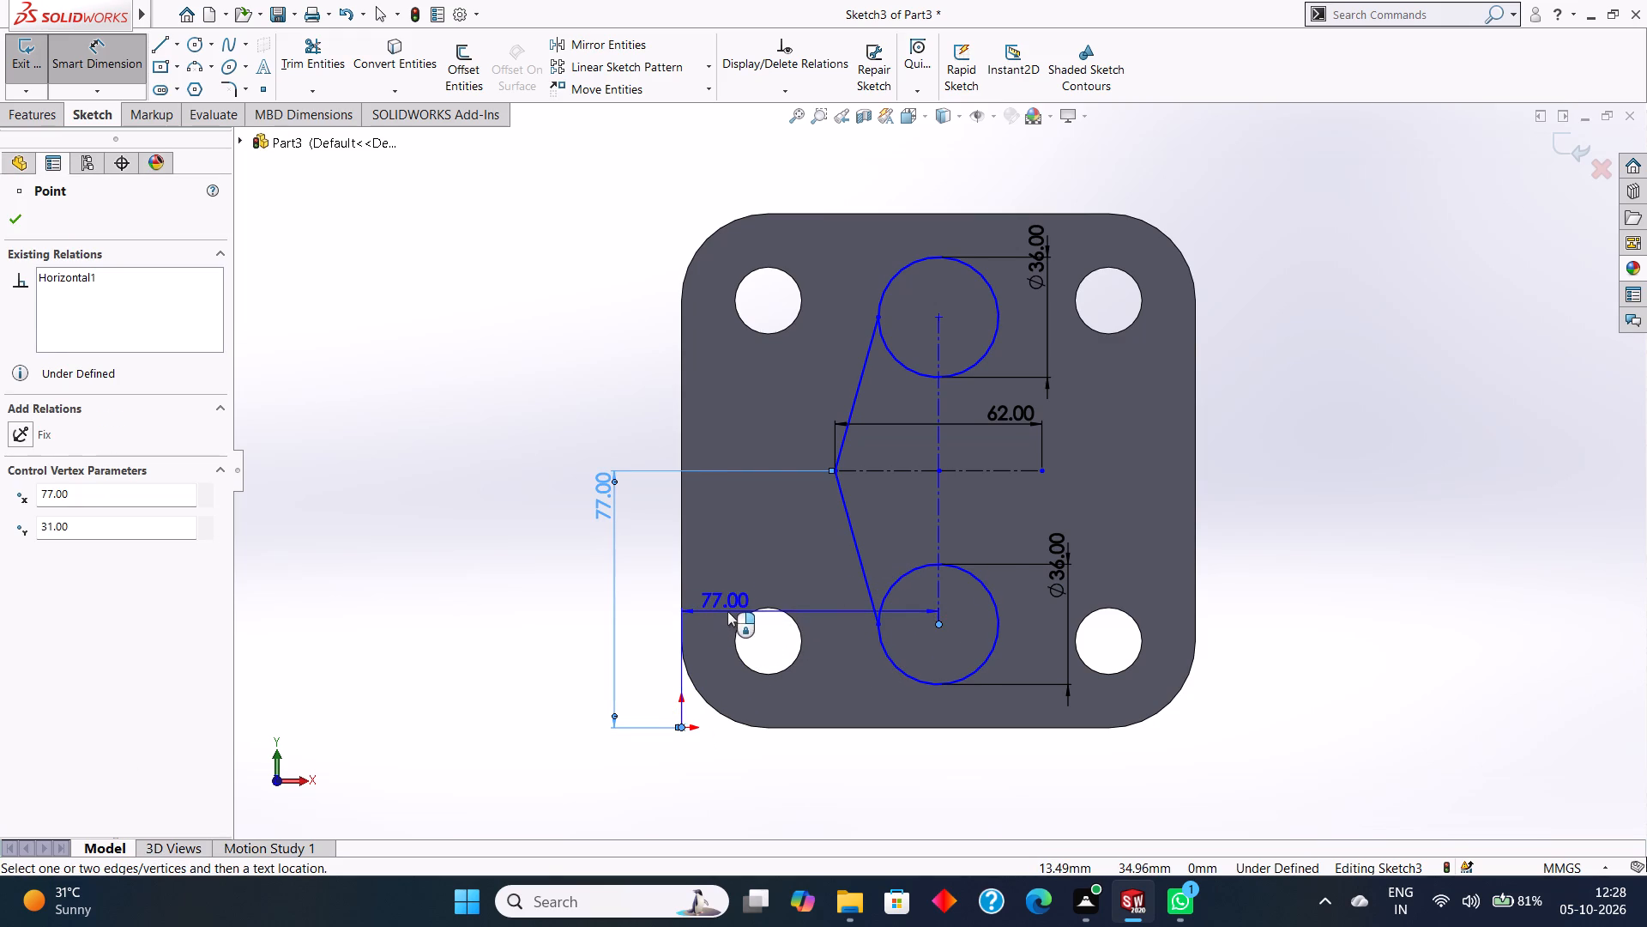
pyautogui.click(727, 611)
pyautogui.click(658, 584)
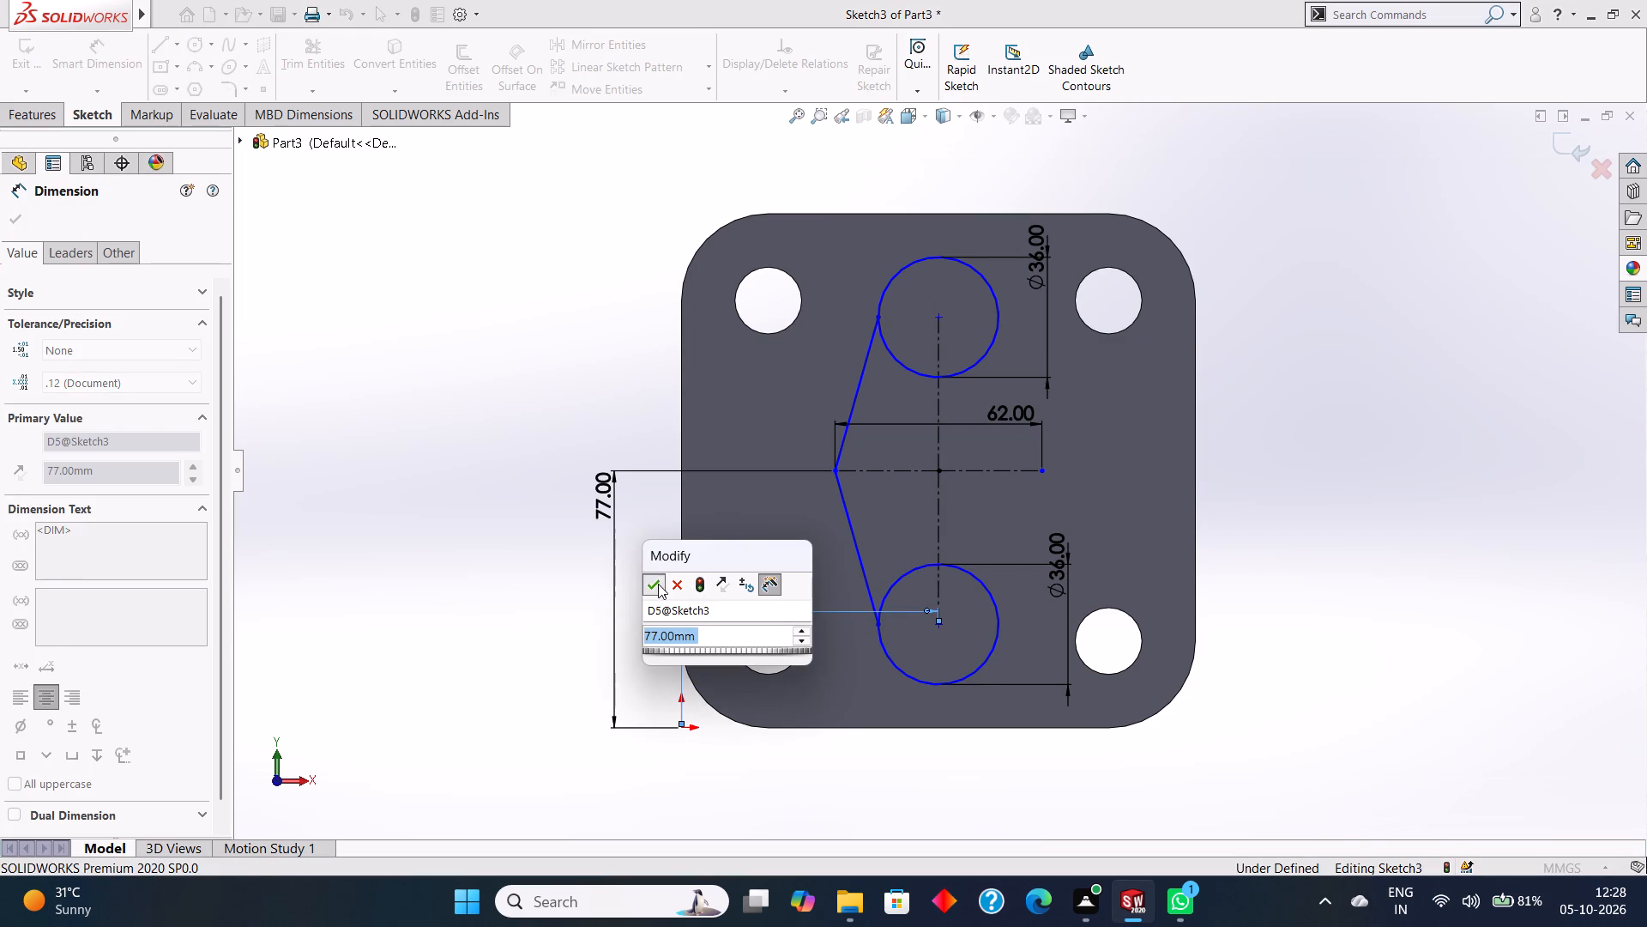
pyautogui.click(683, 728)
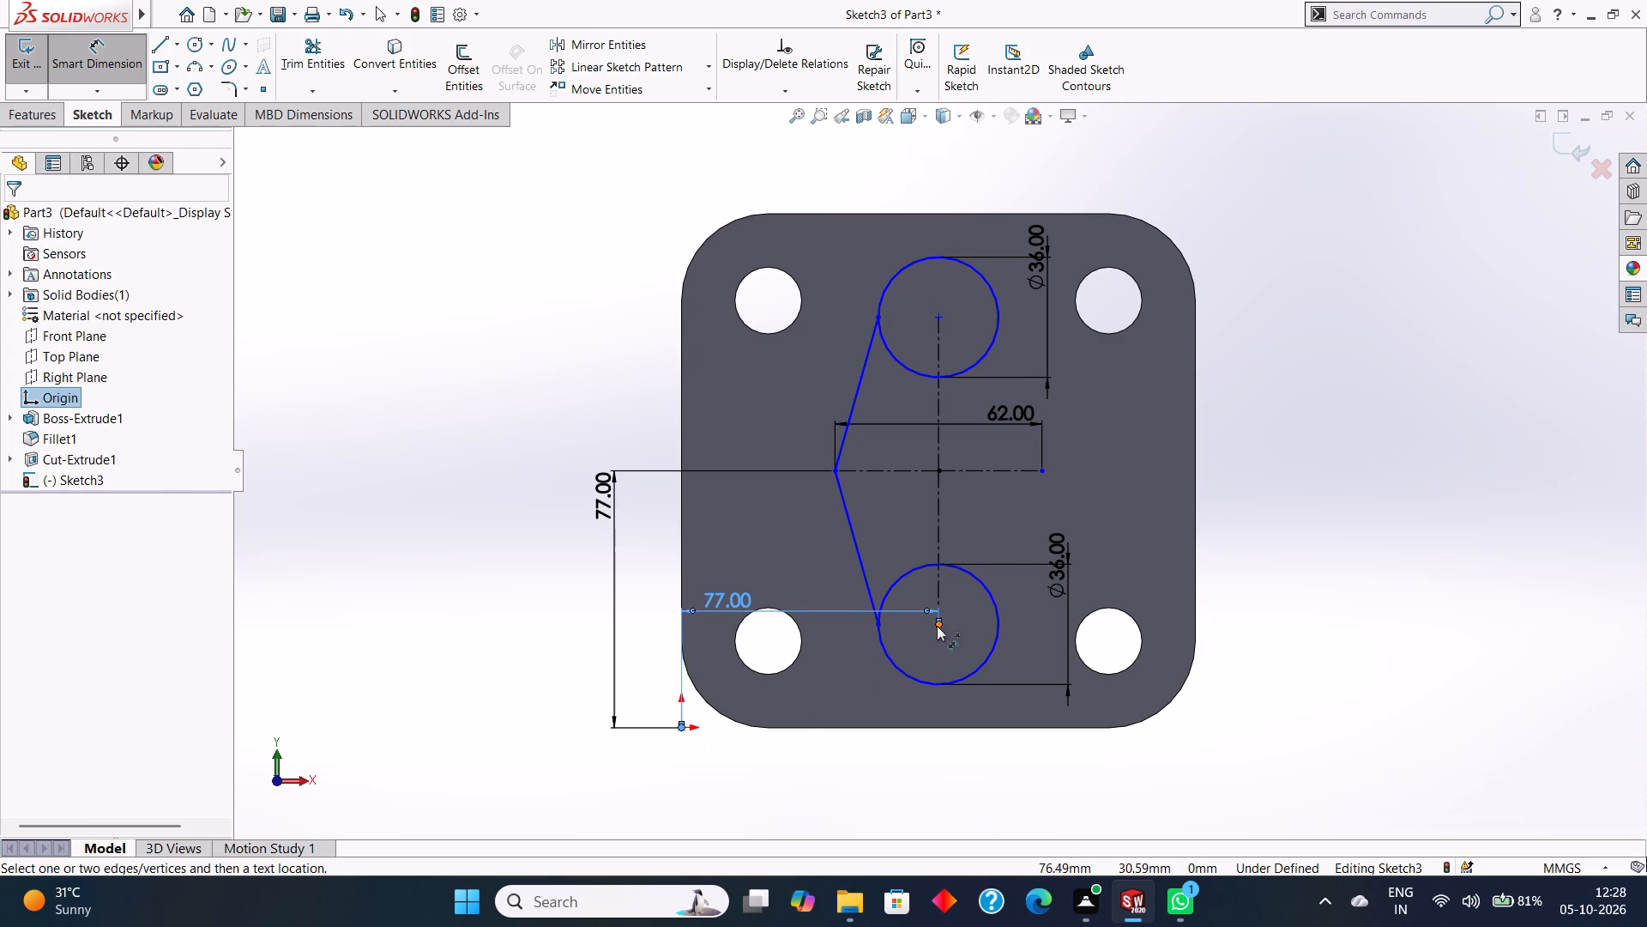
pyautogui.click(937, 626)
pyautogui.click(576, 652)
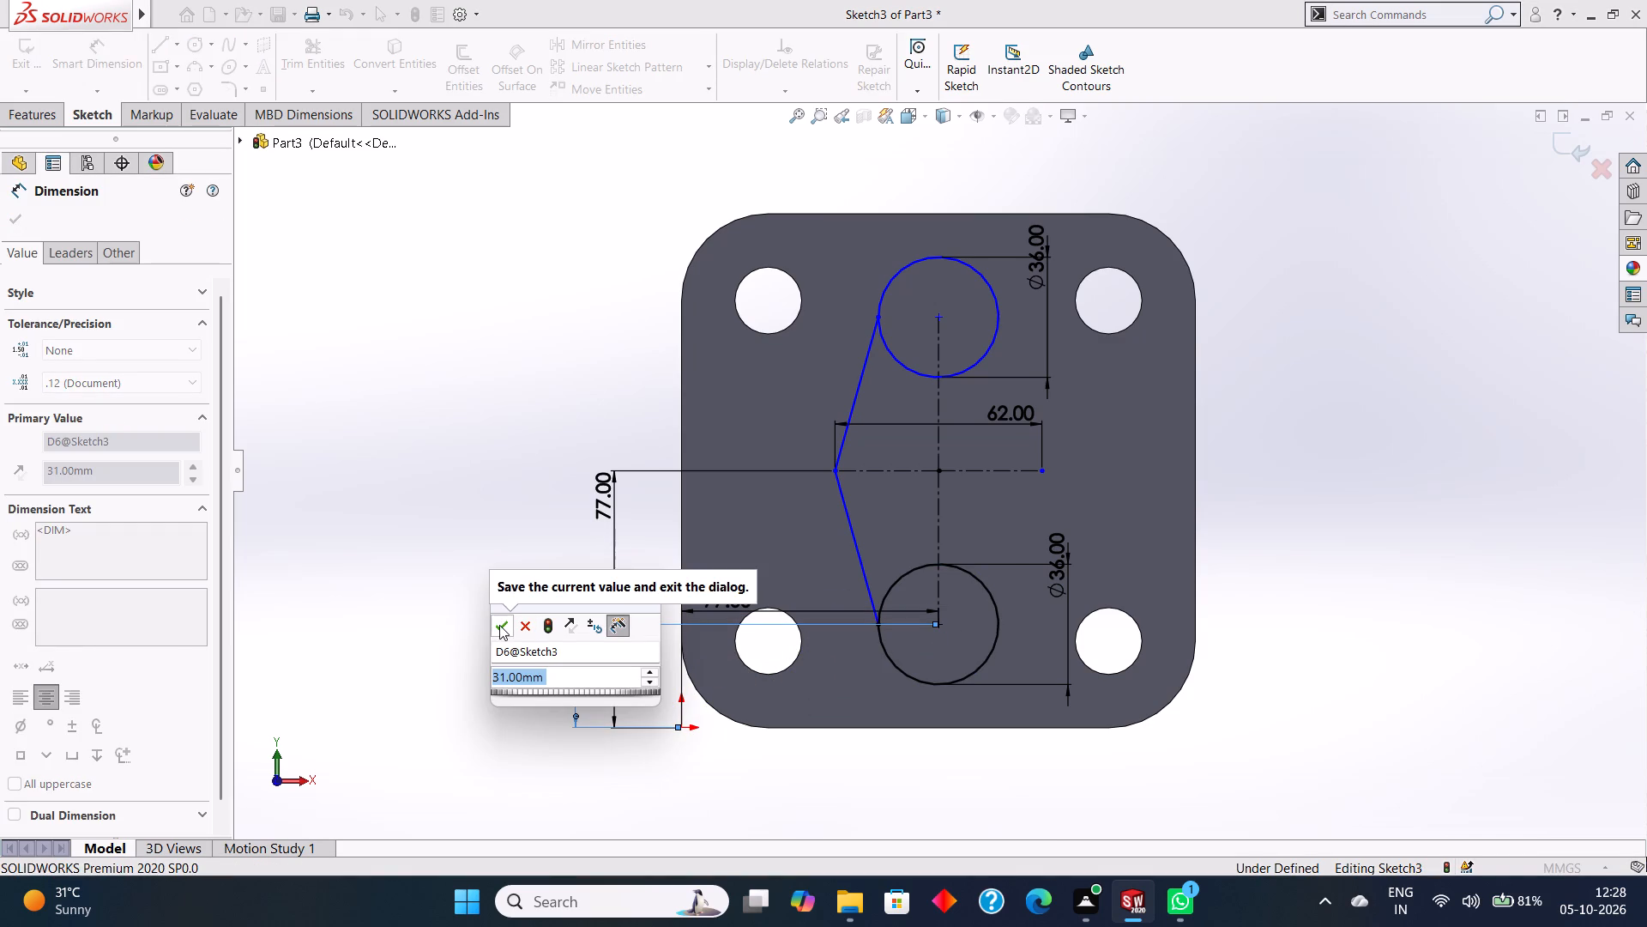
pyautogui.click(499, 623)
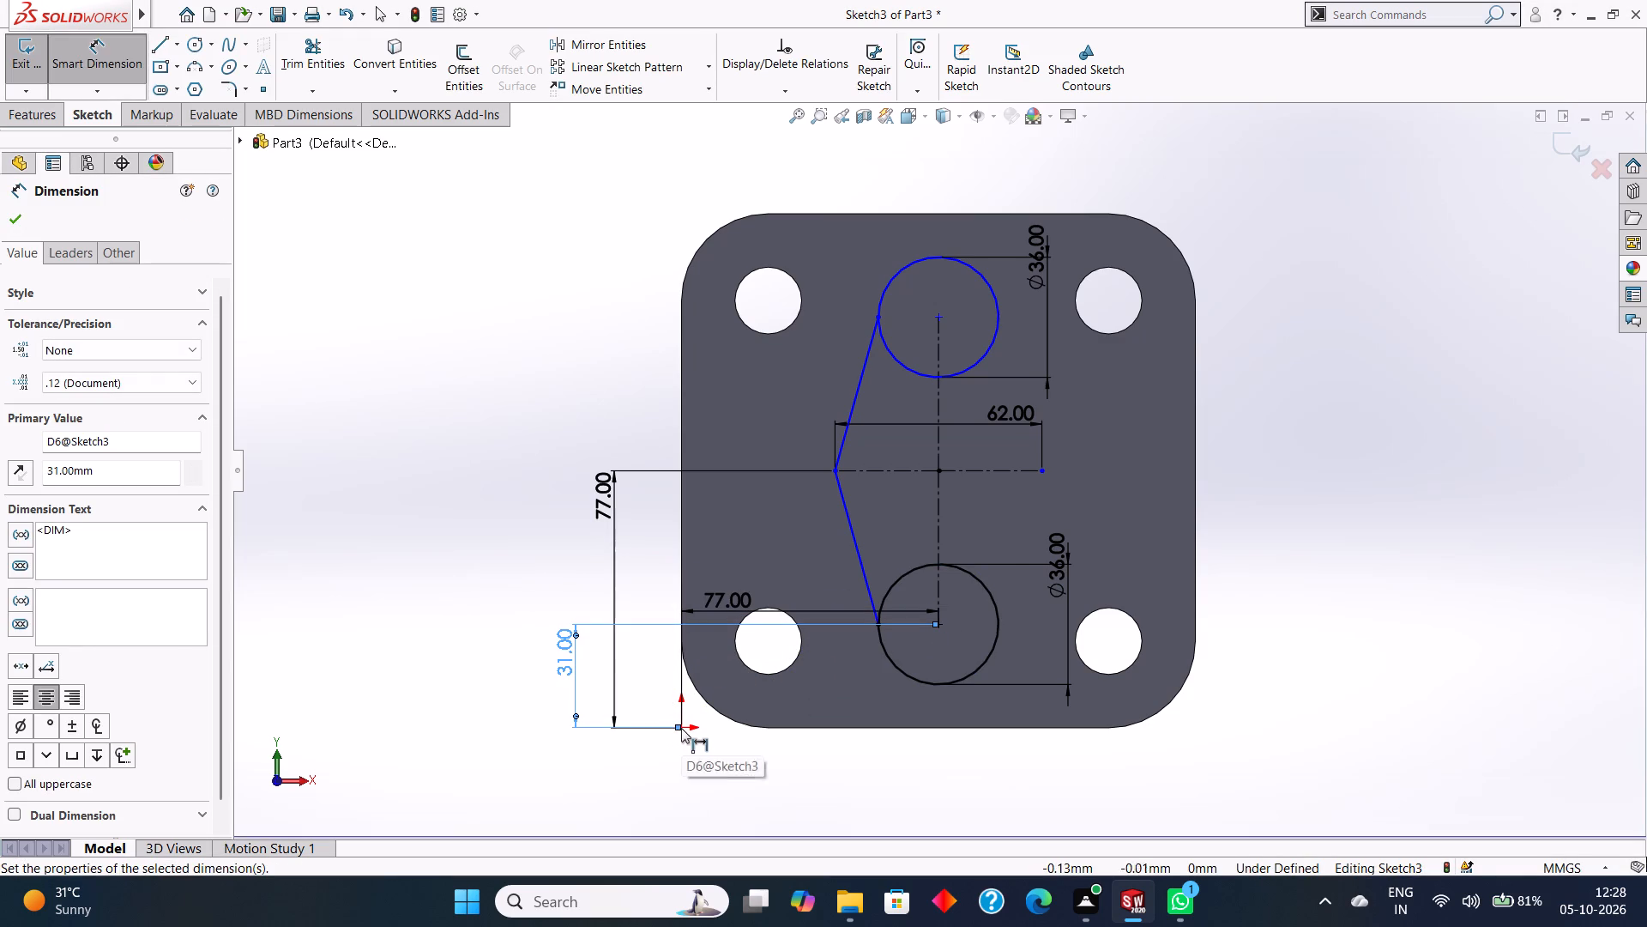
# Dimension the vertical distance from the origin to the upper circle's center and finish dimensioning.
pyautogui.click(683, 725)
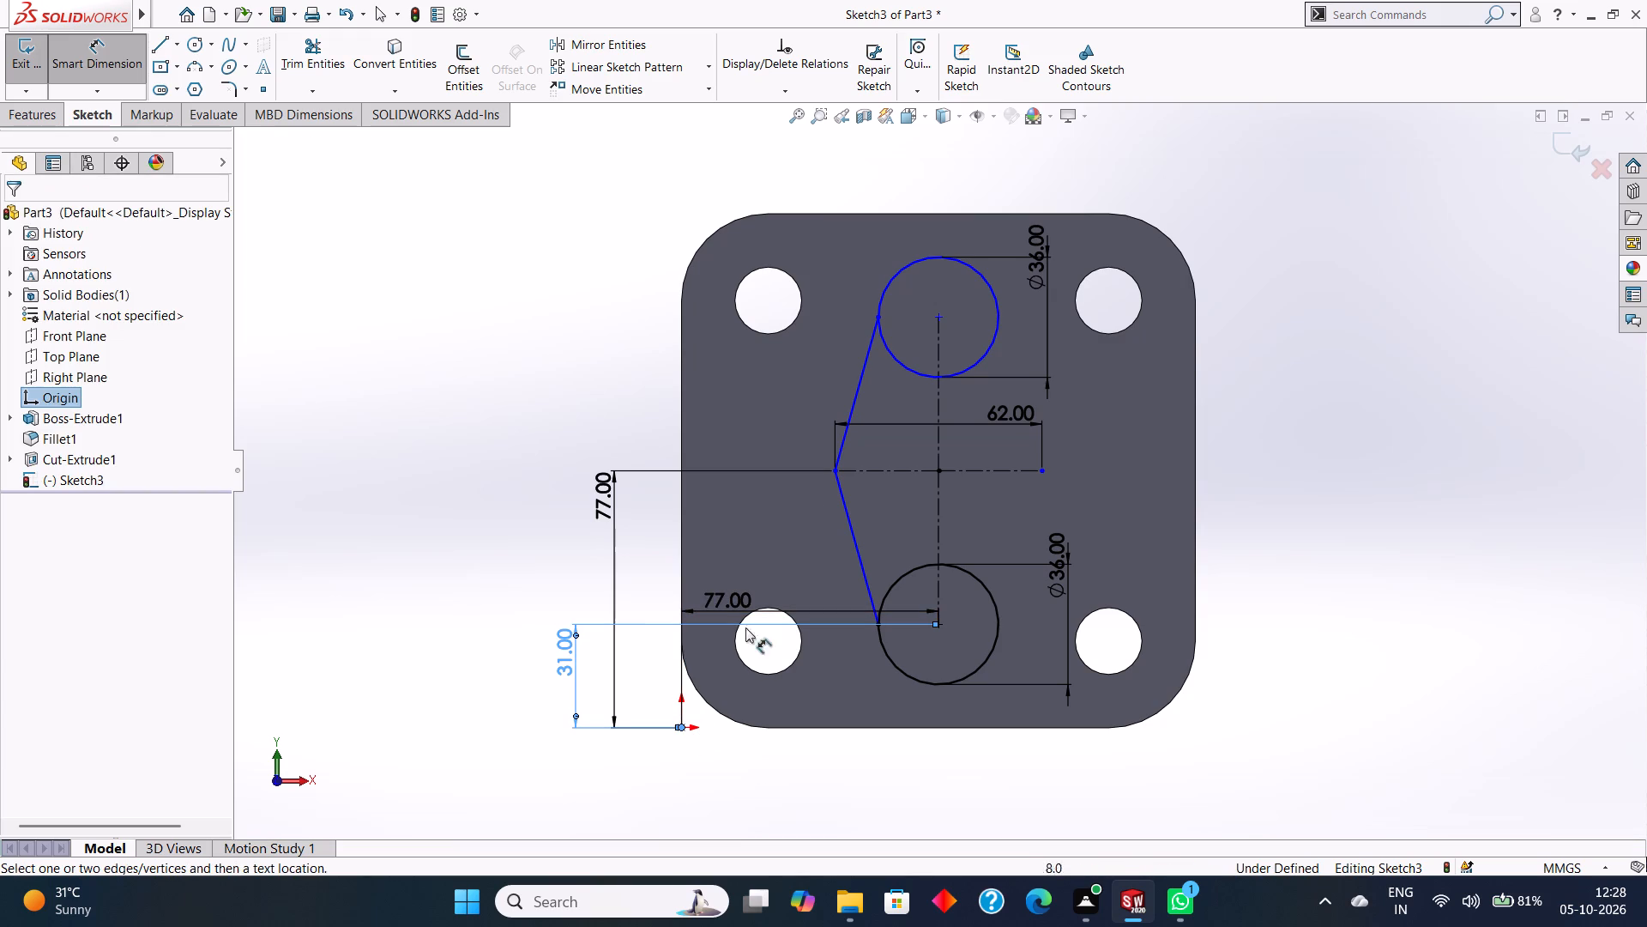
pyautogui.click(937, 315)
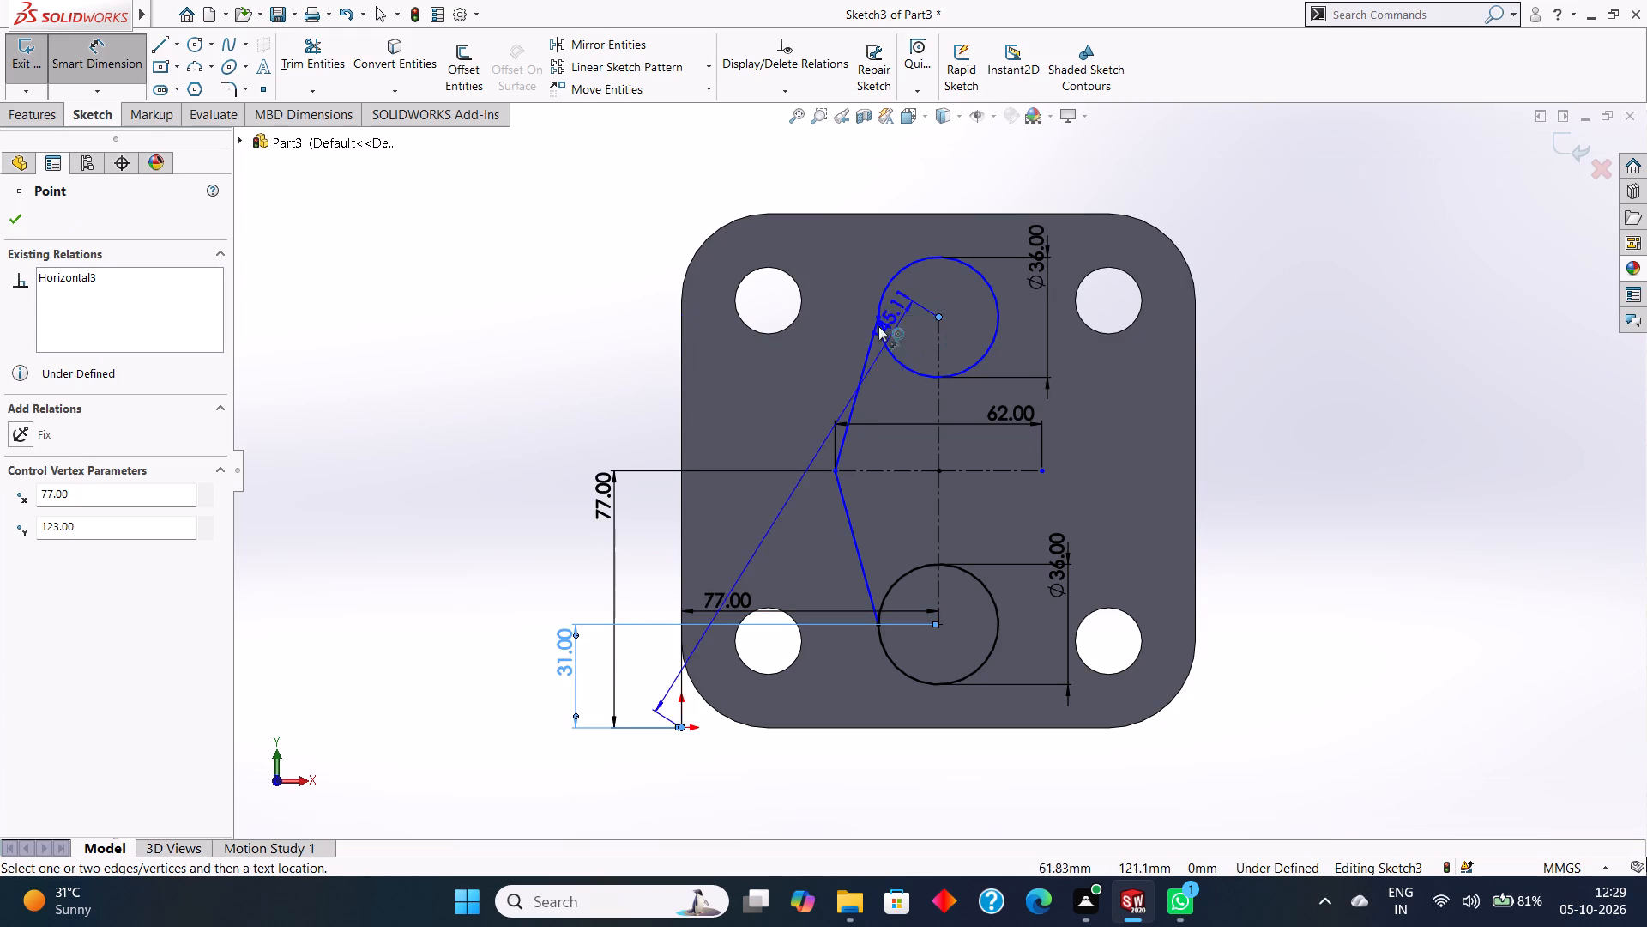
pyautogui.click(530, 396)
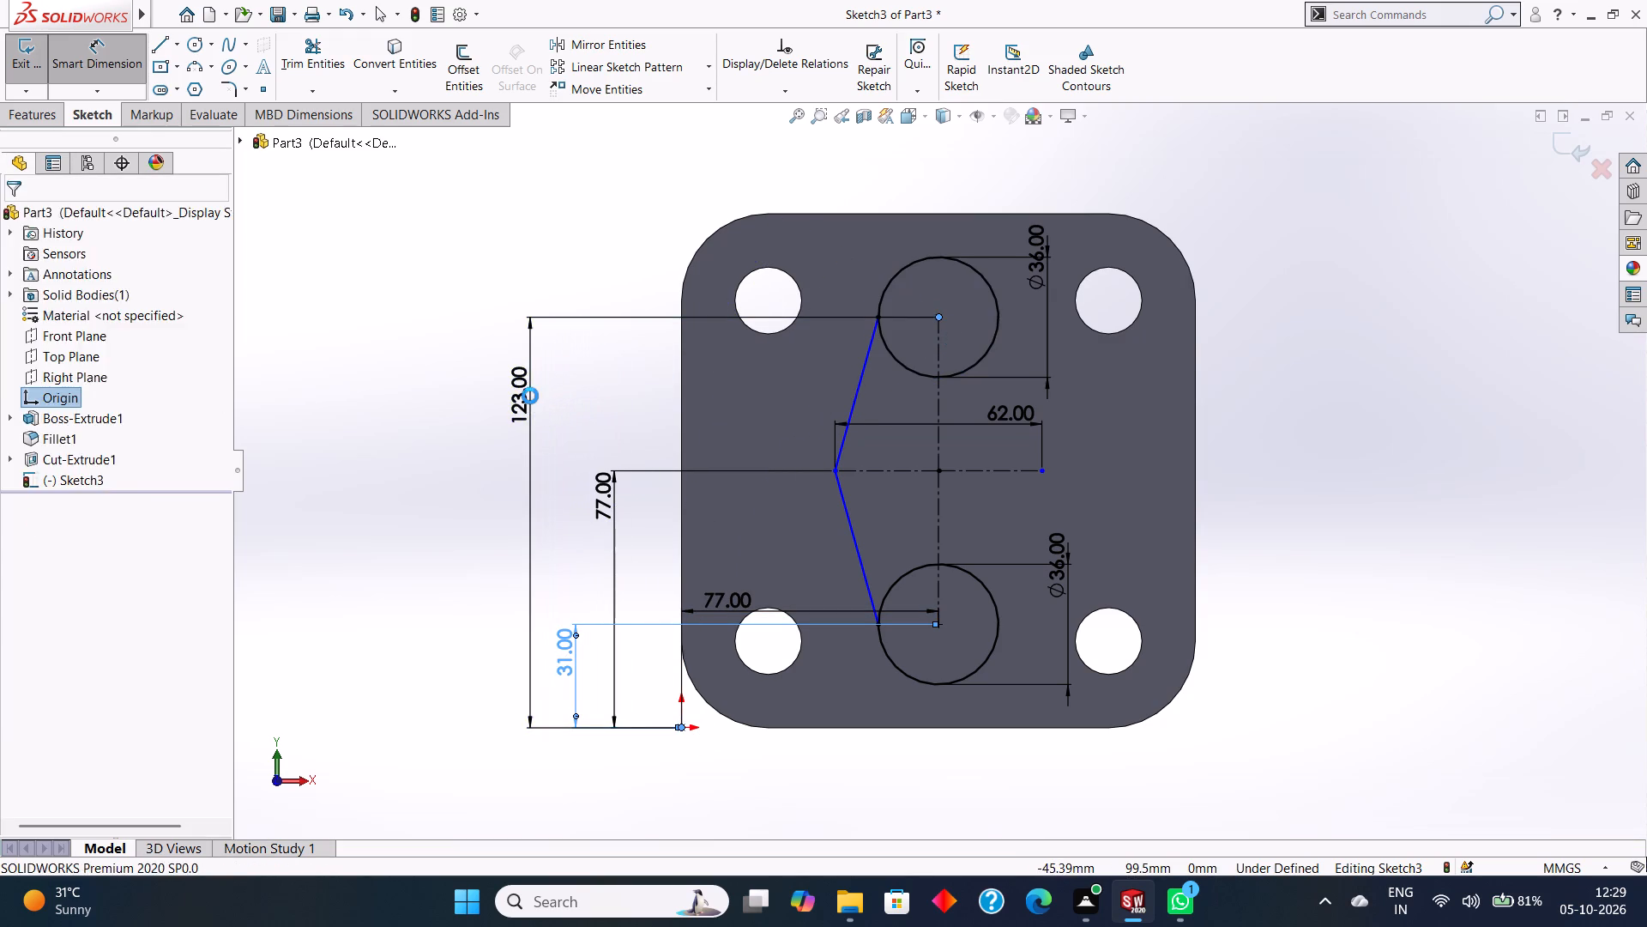
pyautogui.click(455, 369)
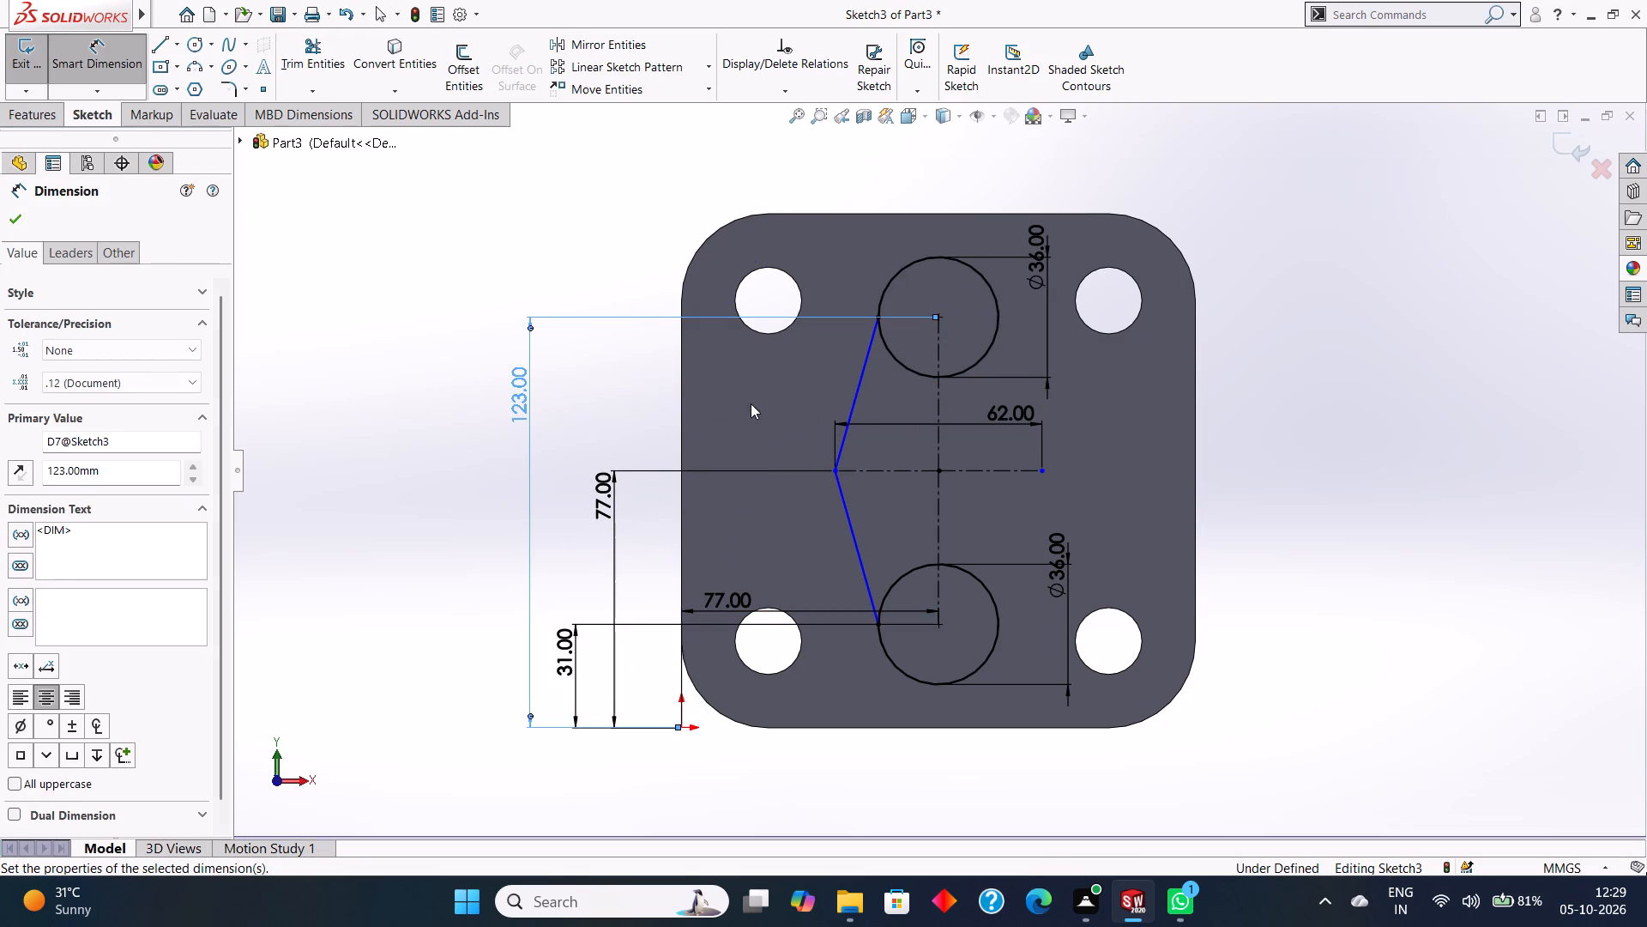
pyautogui.click(10, 213)
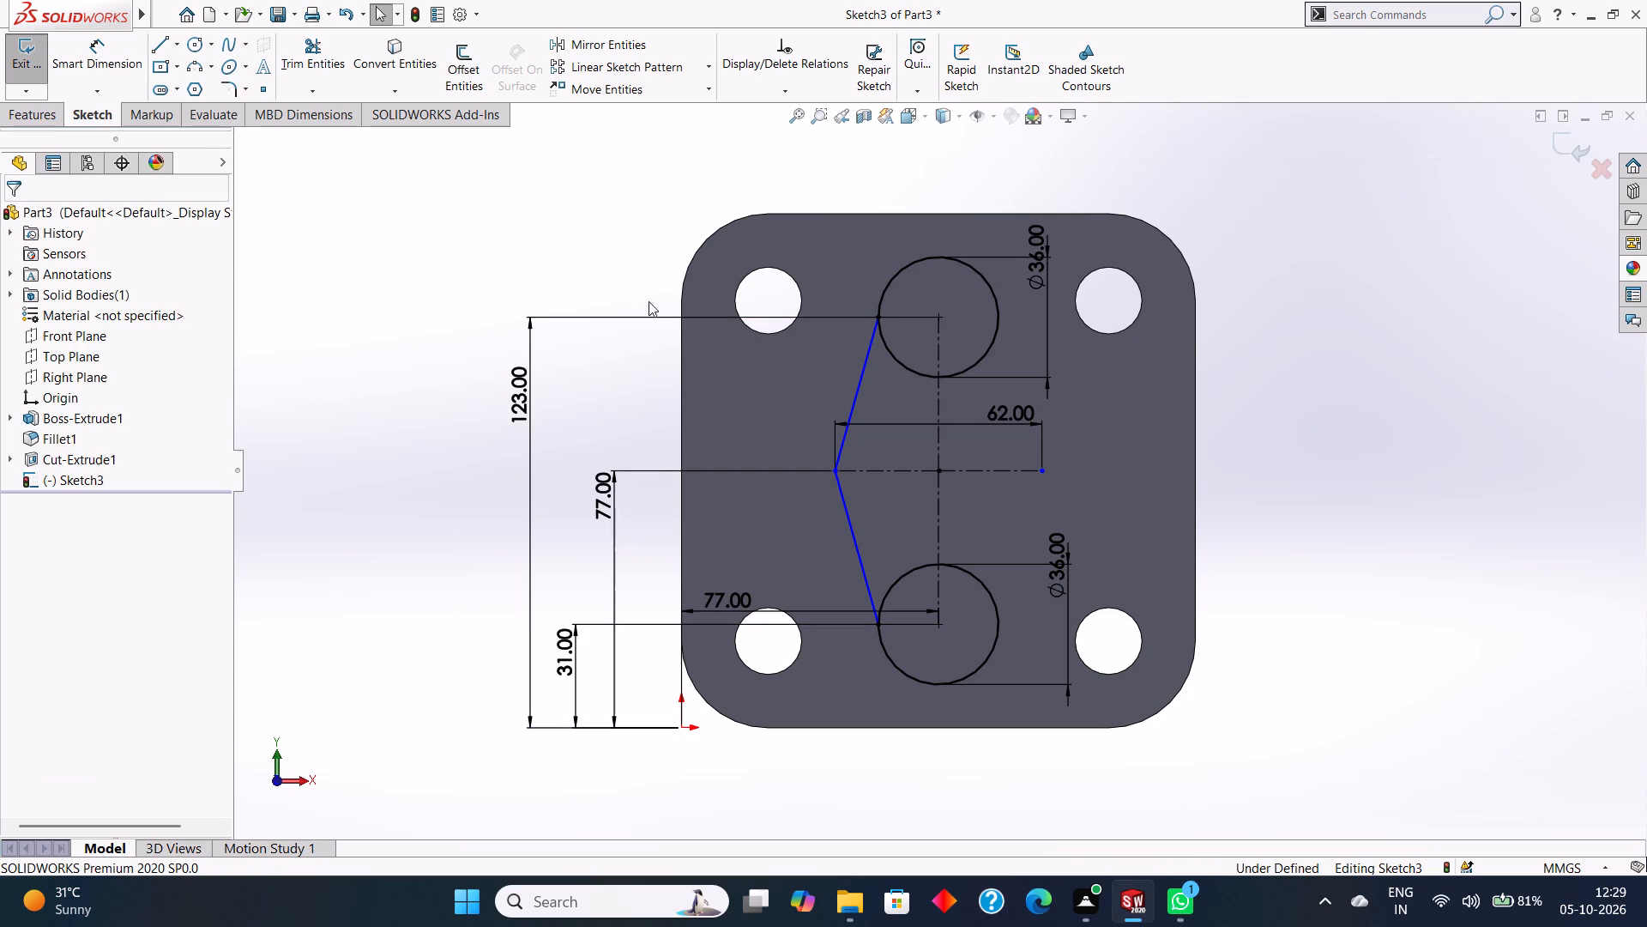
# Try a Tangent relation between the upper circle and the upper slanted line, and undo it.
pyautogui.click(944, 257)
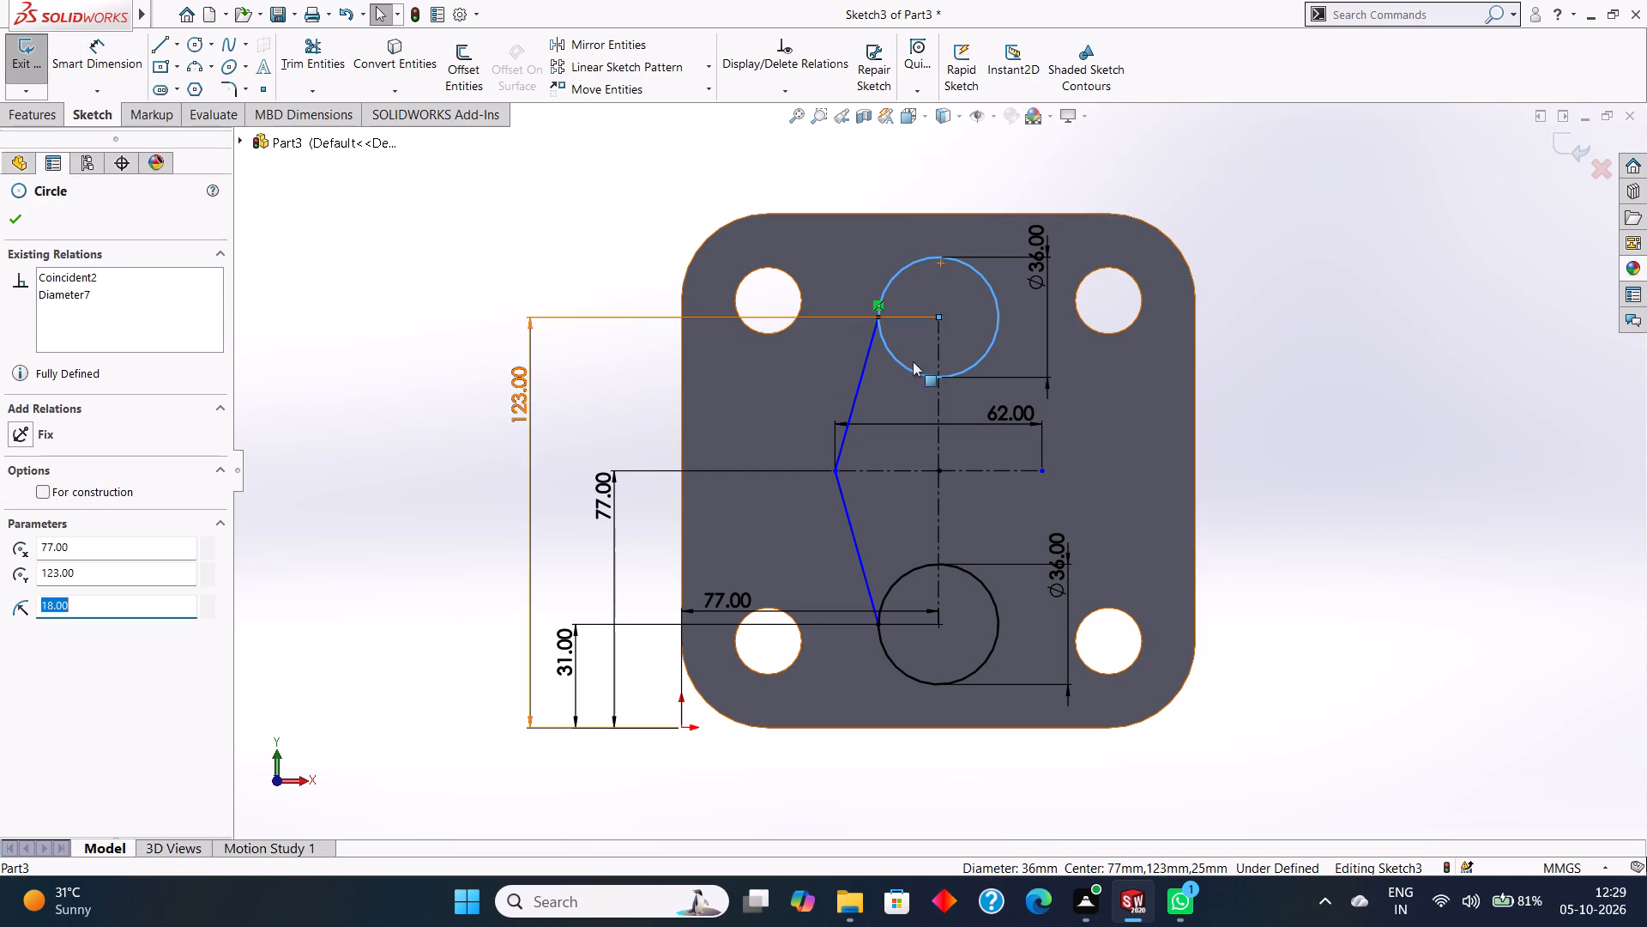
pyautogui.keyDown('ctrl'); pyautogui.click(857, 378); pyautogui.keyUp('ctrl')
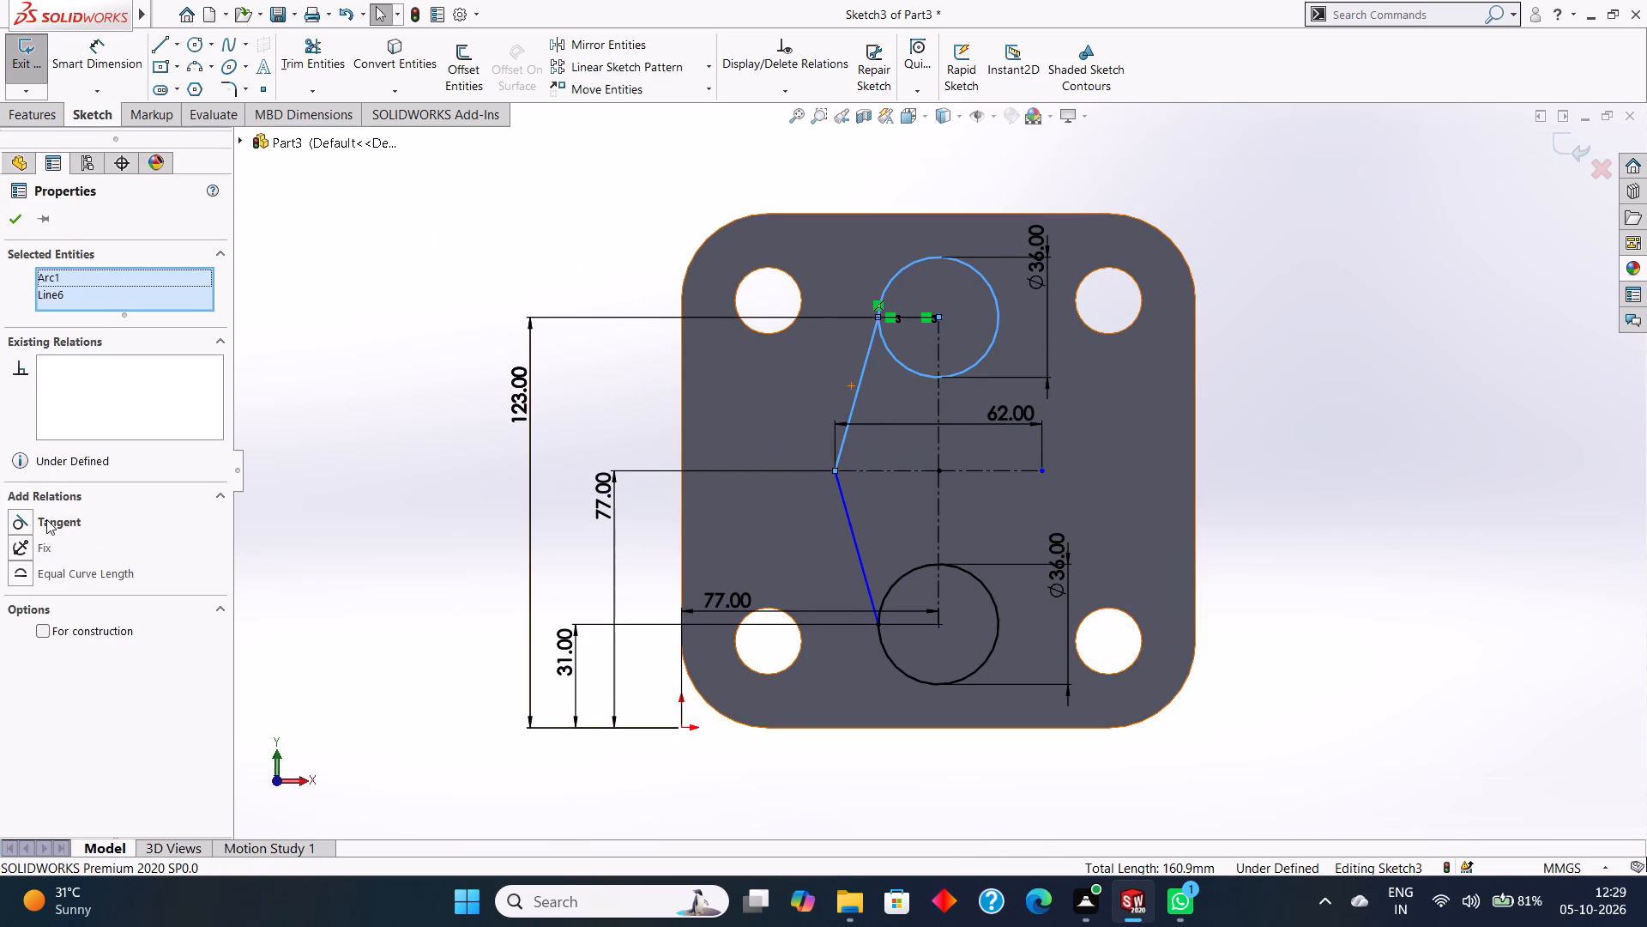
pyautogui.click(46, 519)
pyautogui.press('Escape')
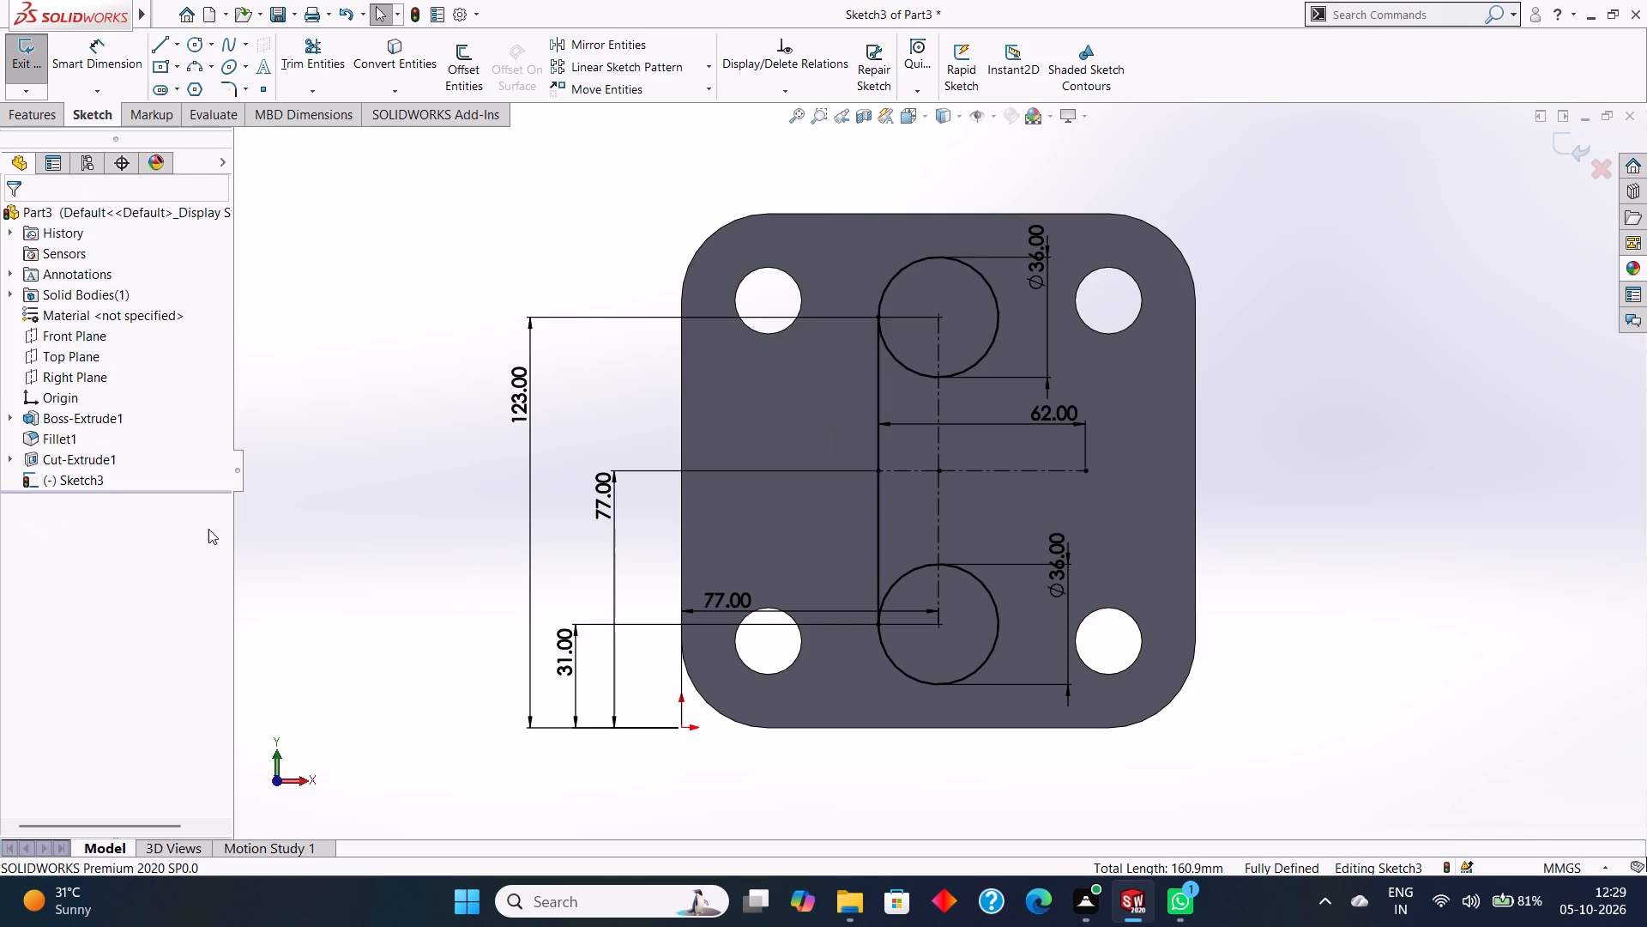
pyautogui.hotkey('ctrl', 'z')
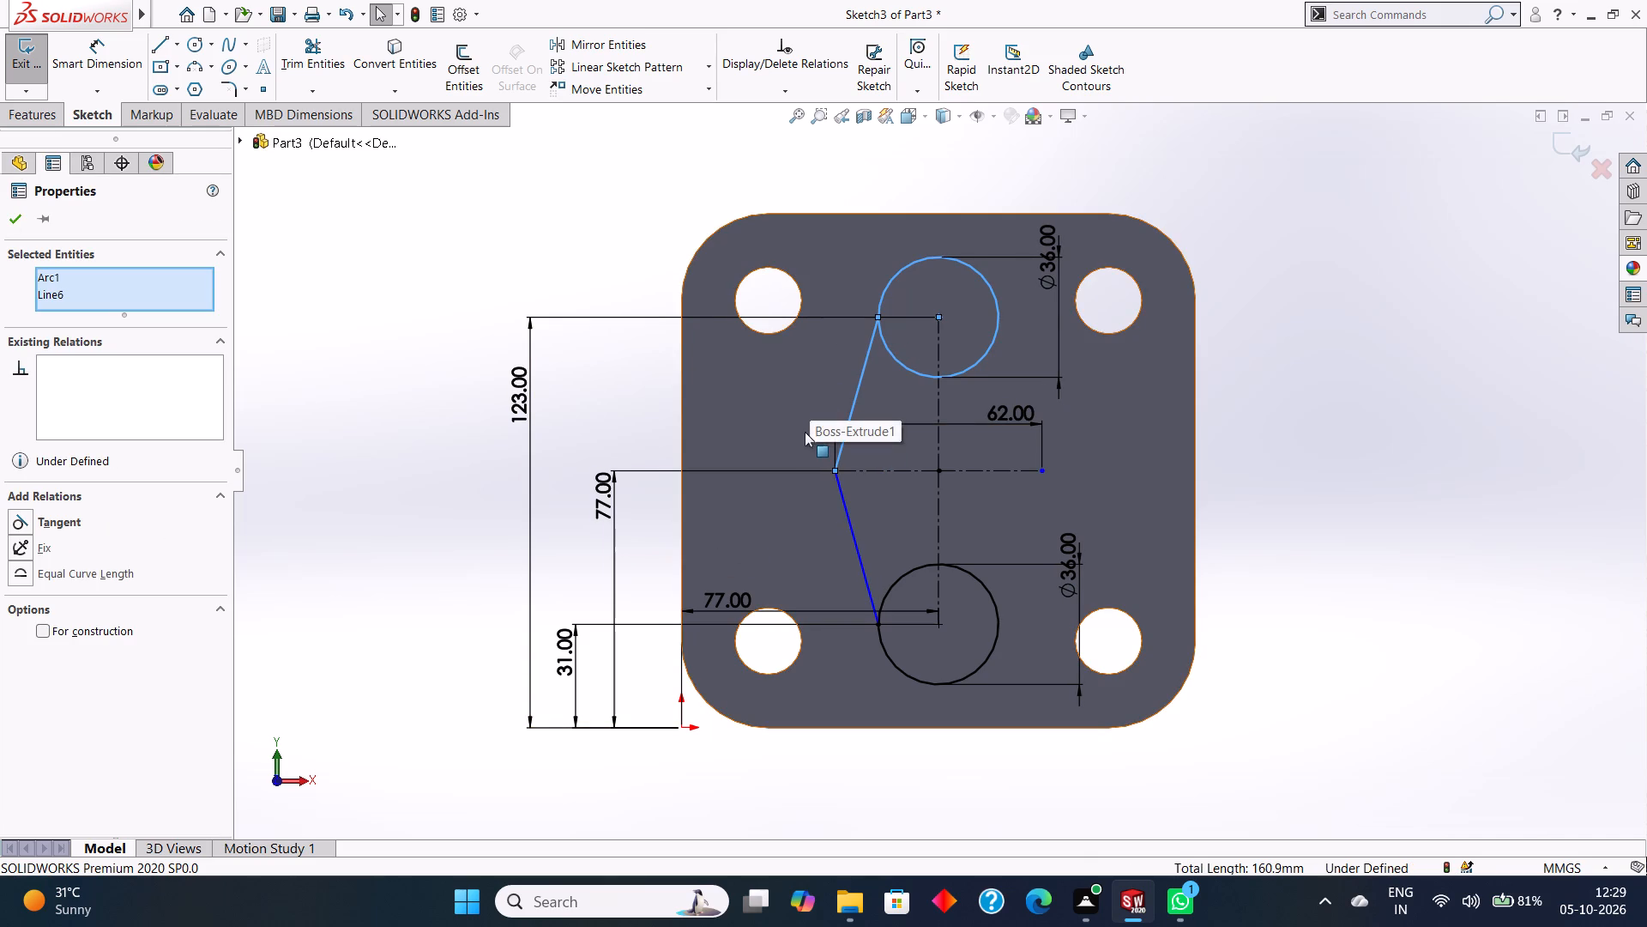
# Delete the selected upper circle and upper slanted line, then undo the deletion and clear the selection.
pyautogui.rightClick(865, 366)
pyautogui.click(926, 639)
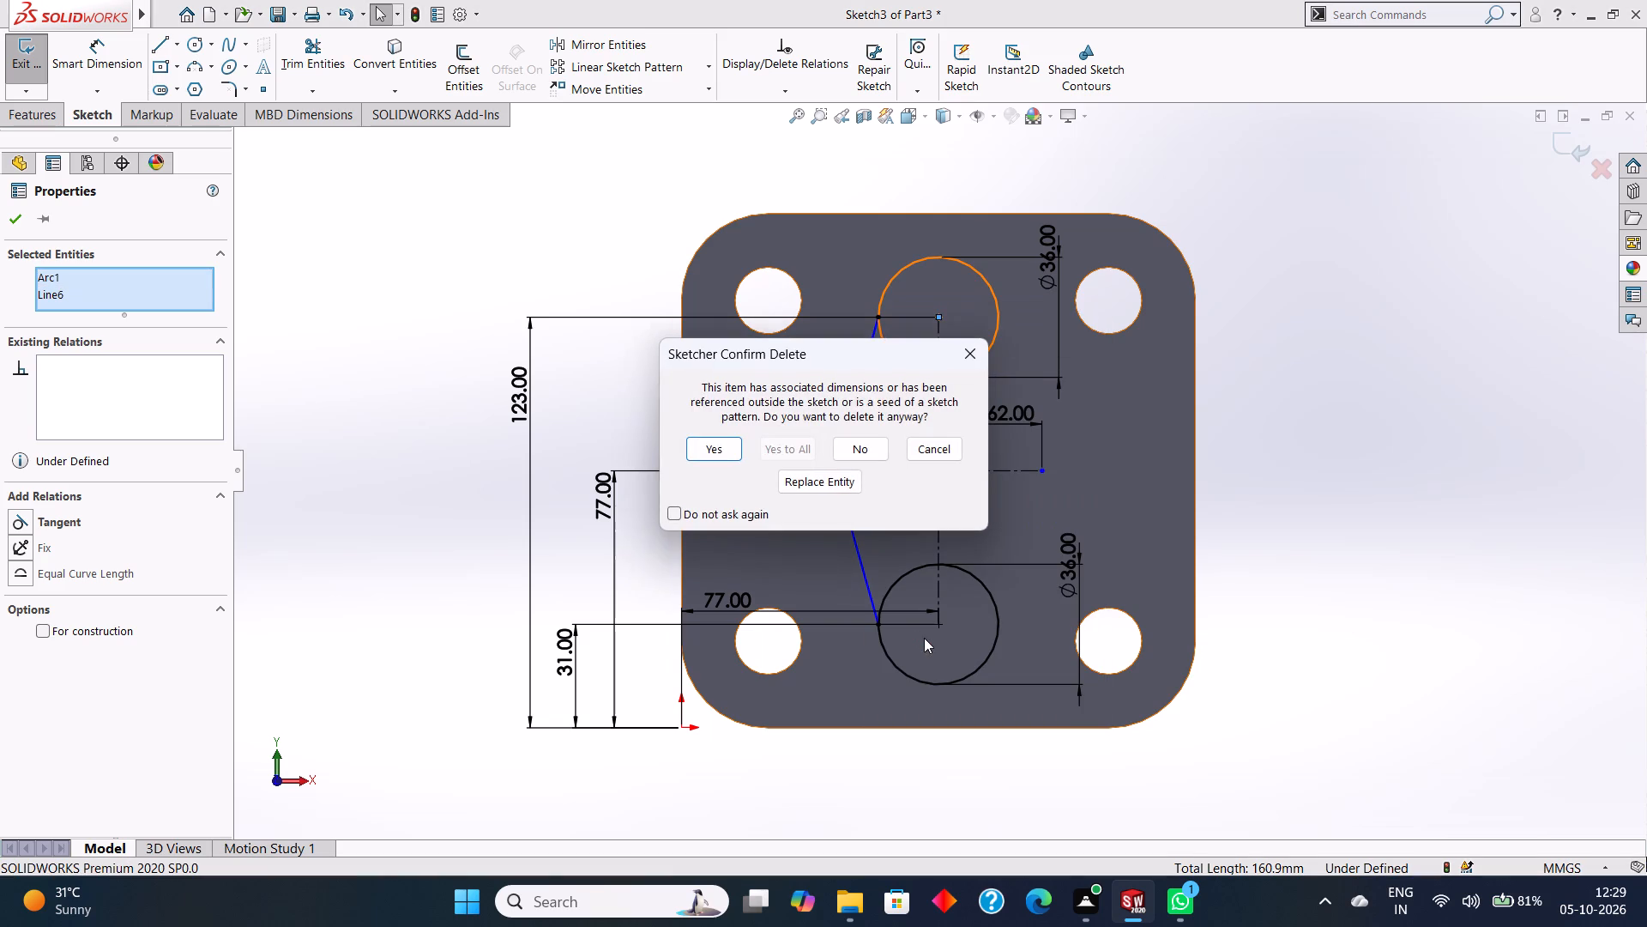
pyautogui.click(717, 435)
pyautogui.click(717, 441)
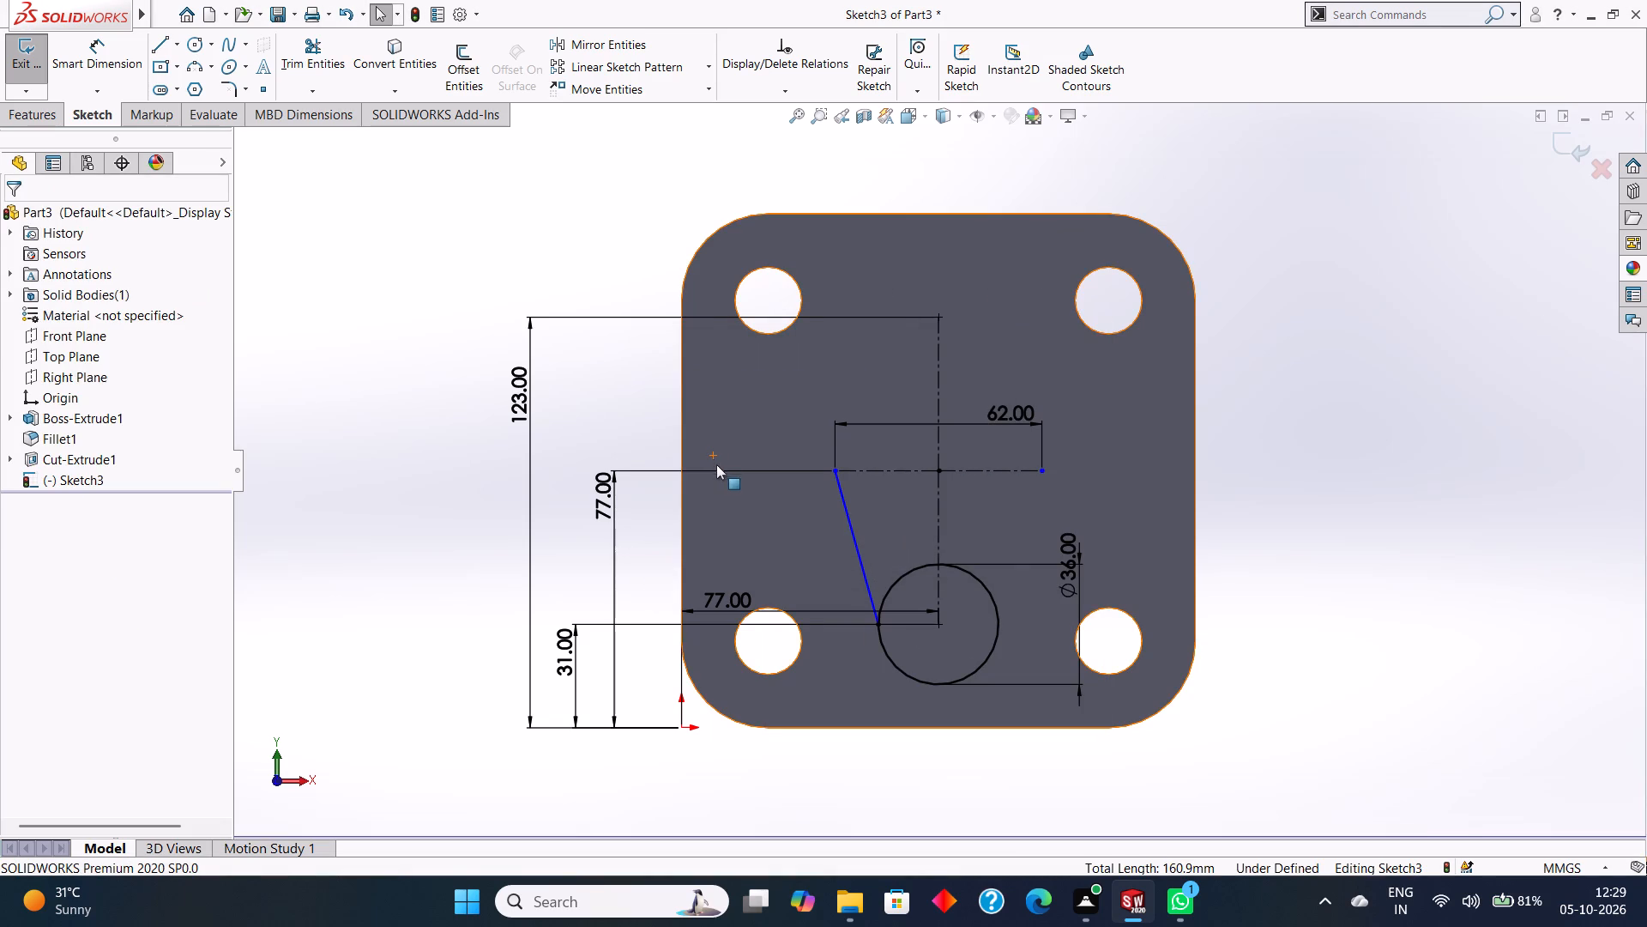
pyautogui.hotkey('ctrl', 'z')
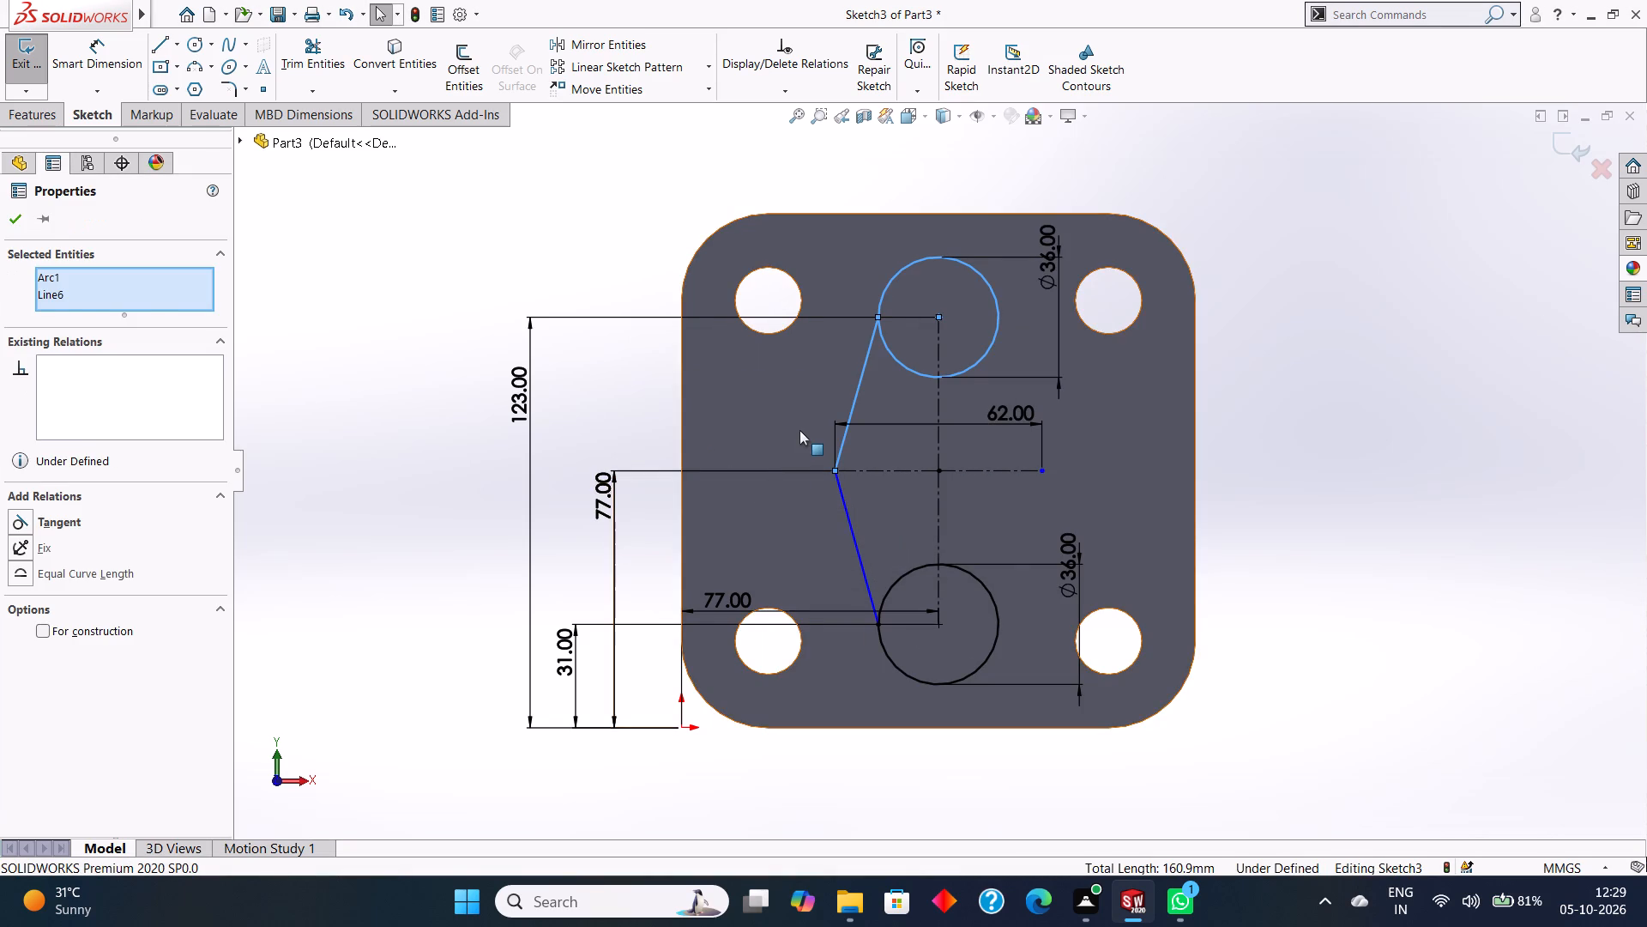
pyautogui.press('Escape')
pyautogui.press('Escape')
# Replace the upper slanted line with one about 51 mm long from the horizontal centerline's left end to the upper circle, just above its left quadrant.
pyautogui.click(862, 367)
pyautogui.rightClick(862, 367)
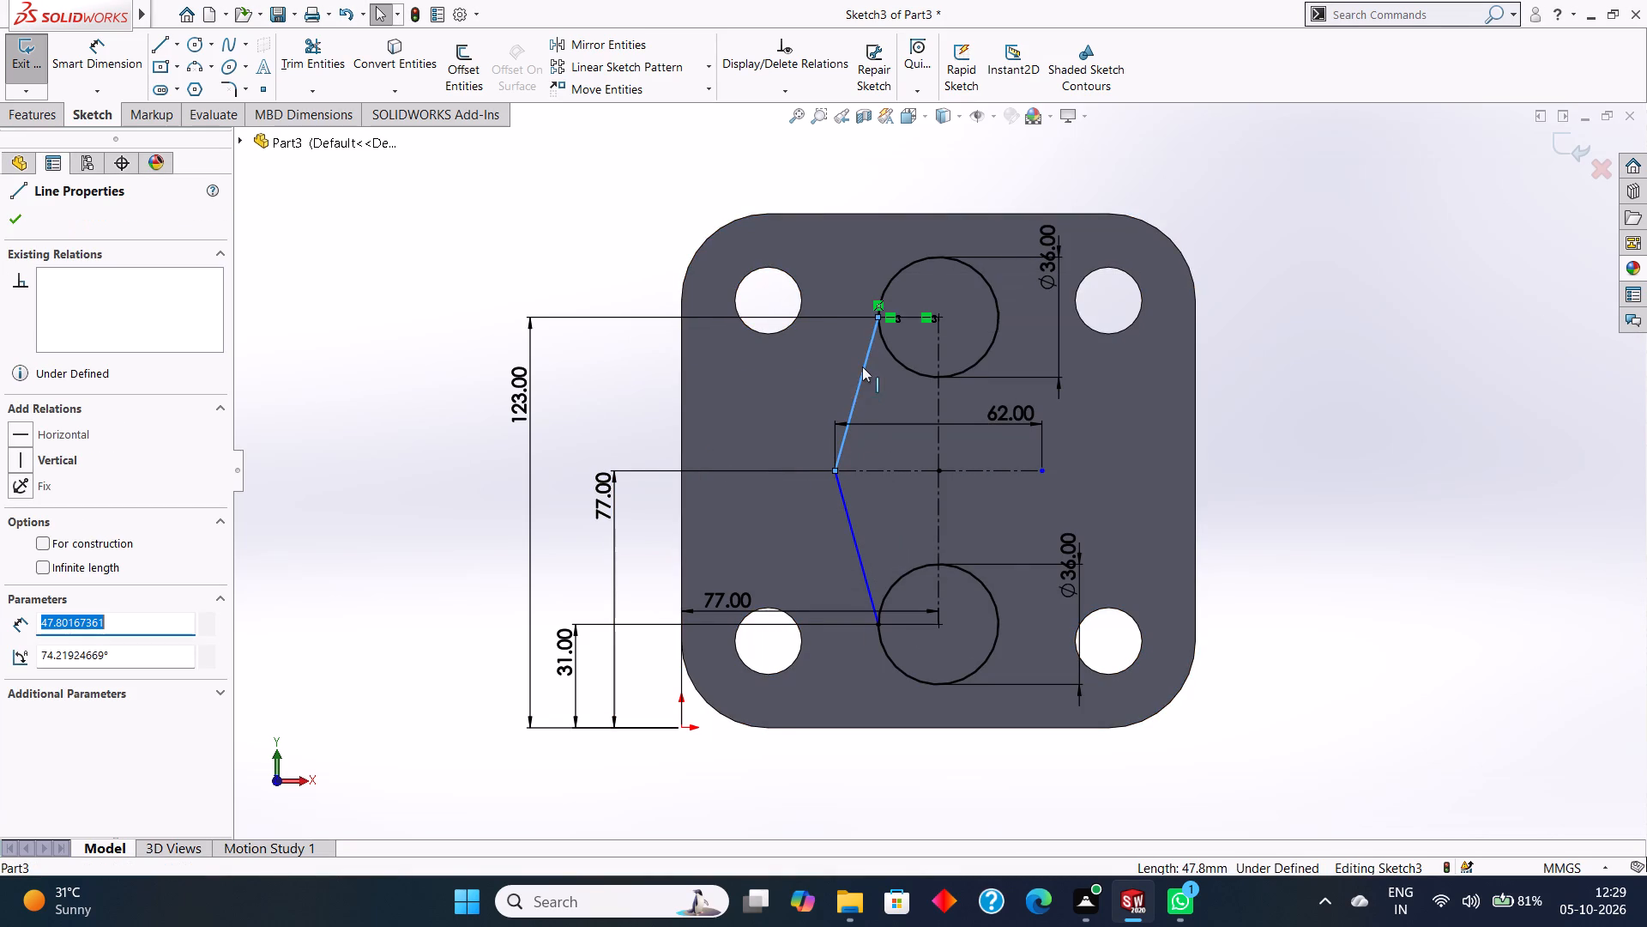
pyautogui.click(911, 635)
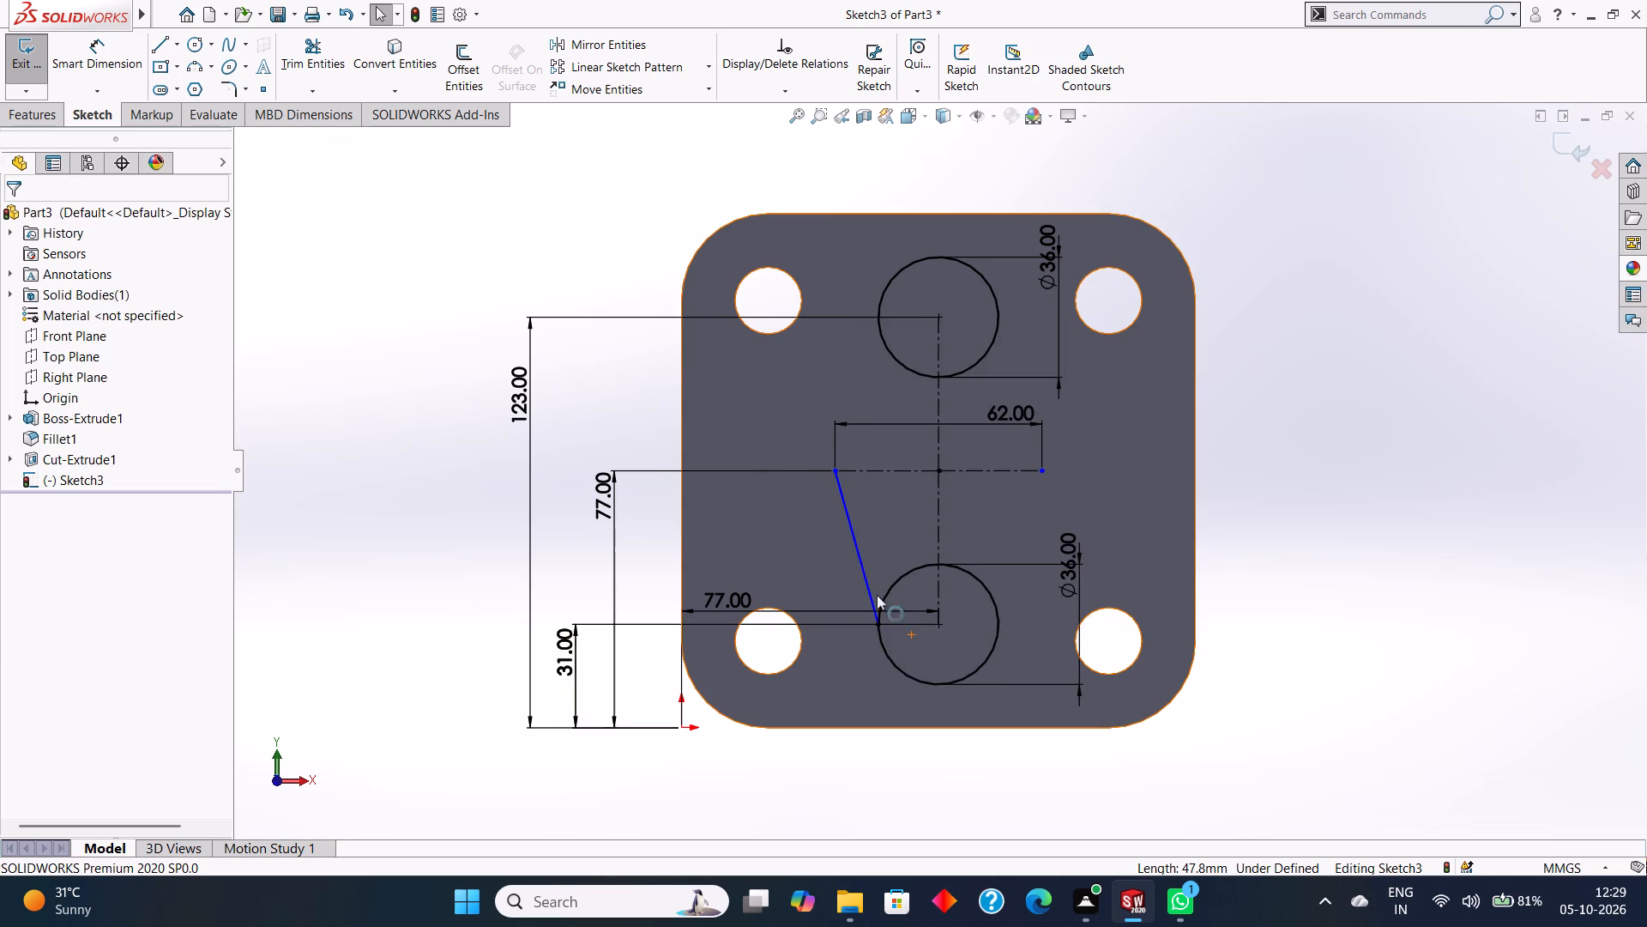
pyautogui.click(160, 49)
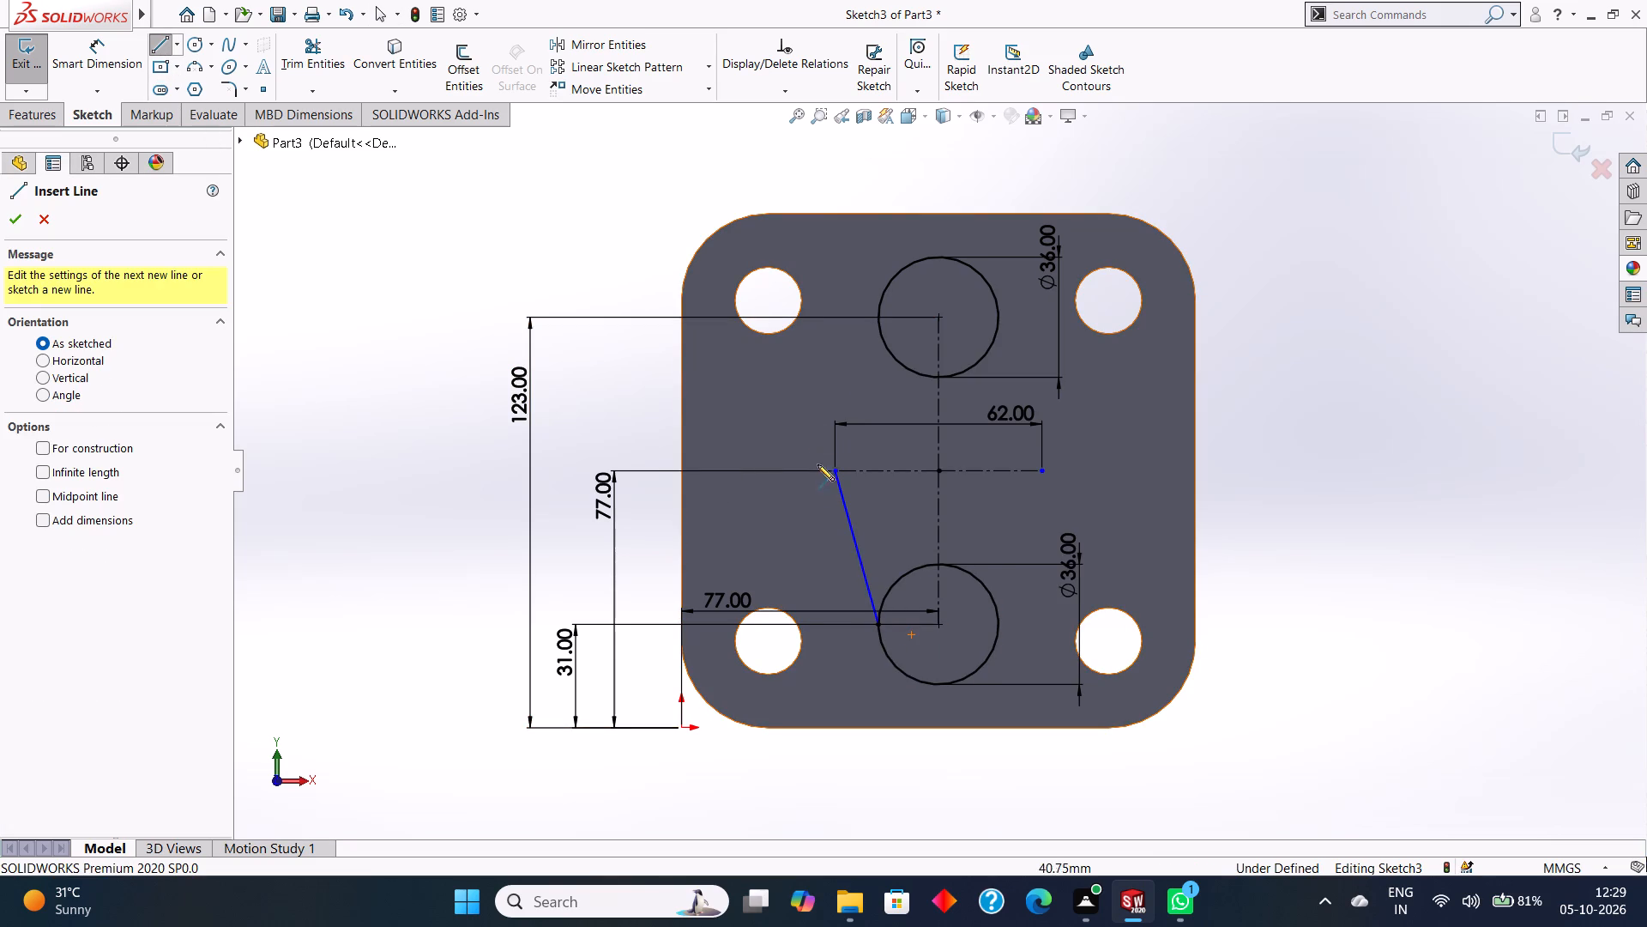
pyautogui.click(834, 471)
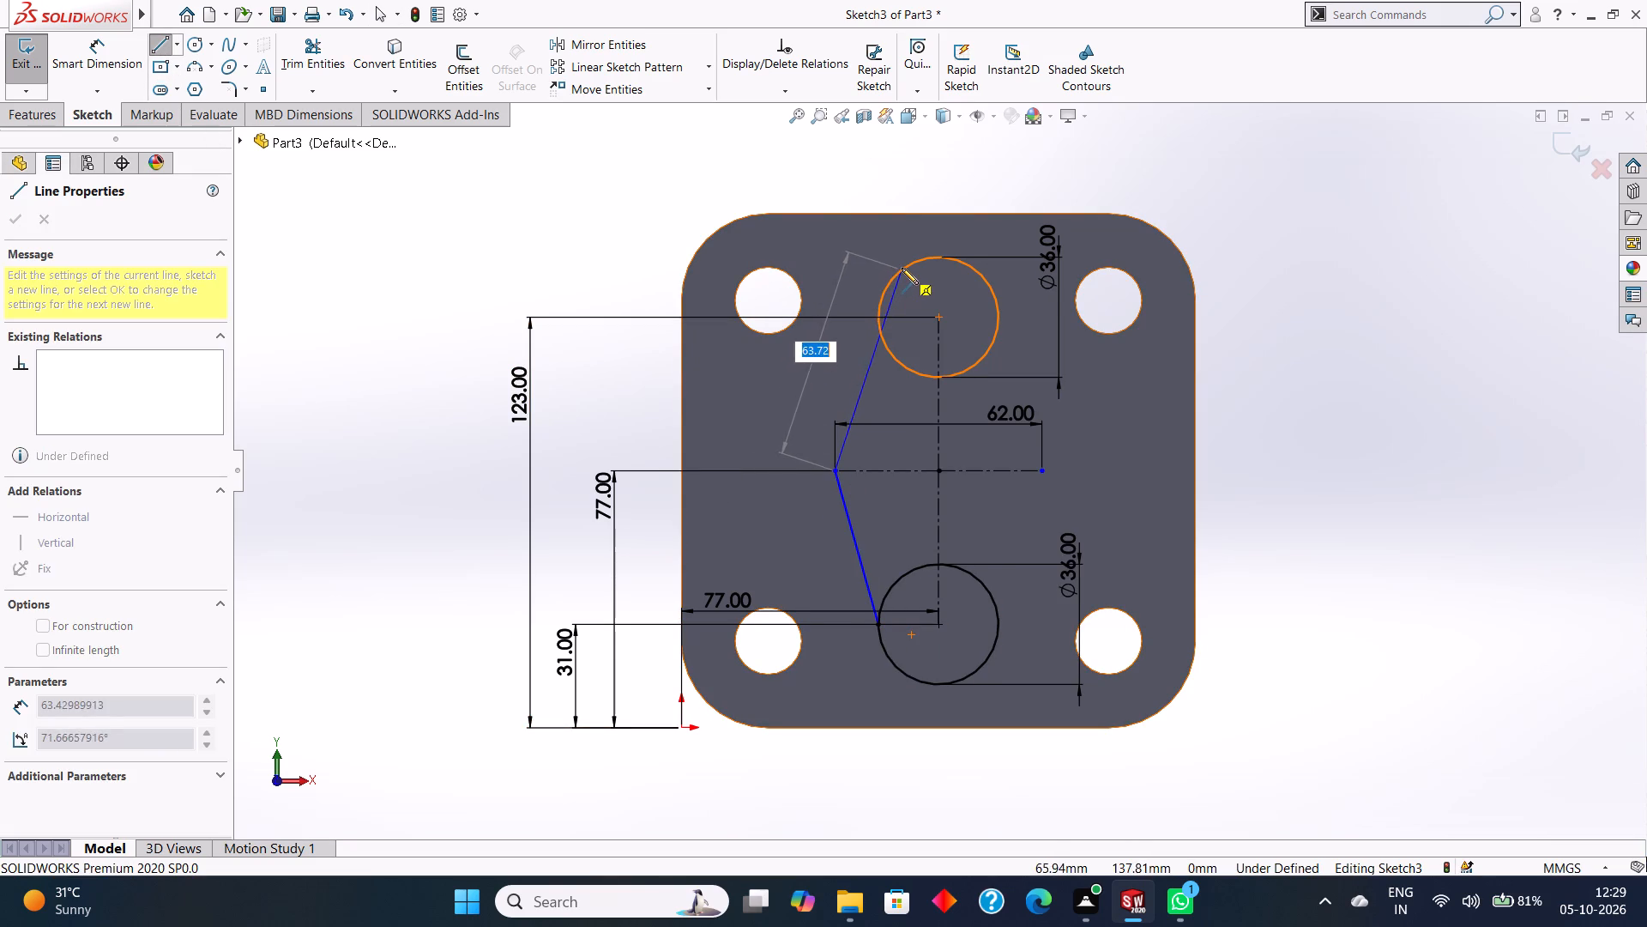
pyautogui.click(878, 307)
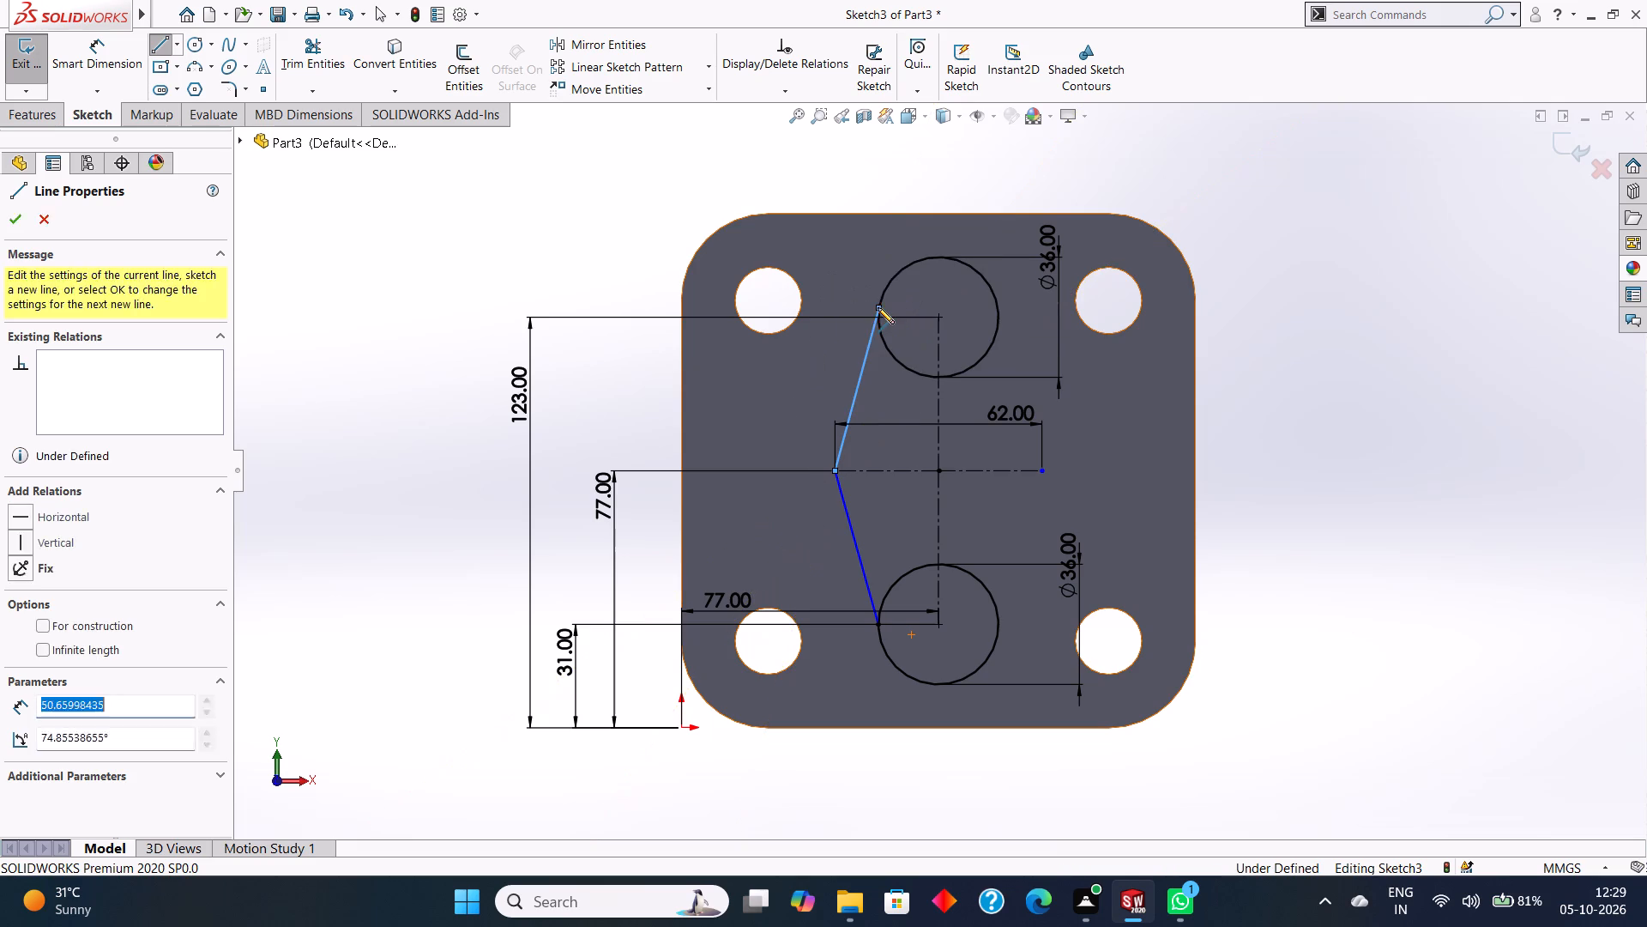
pyautogui.press('Escape')
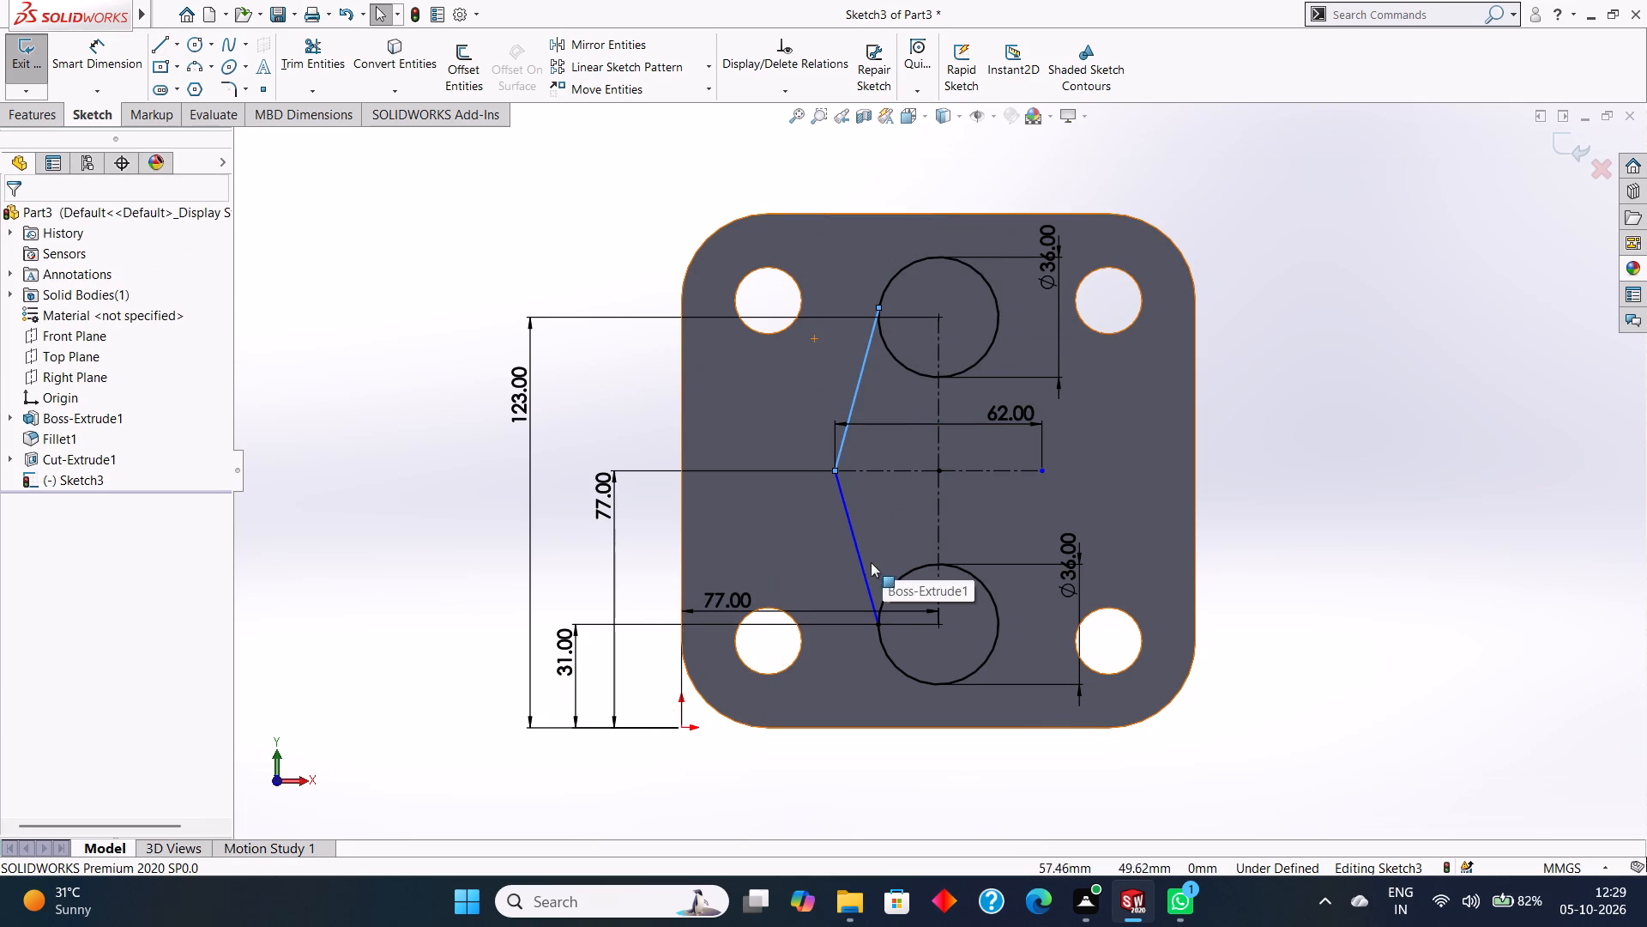
# Replace the lower slanted line with one about 54 mm long from the horizontal centerline's left end to the lower circle, just below its left quadrant.
pyautogui.rightClick(854, 554)
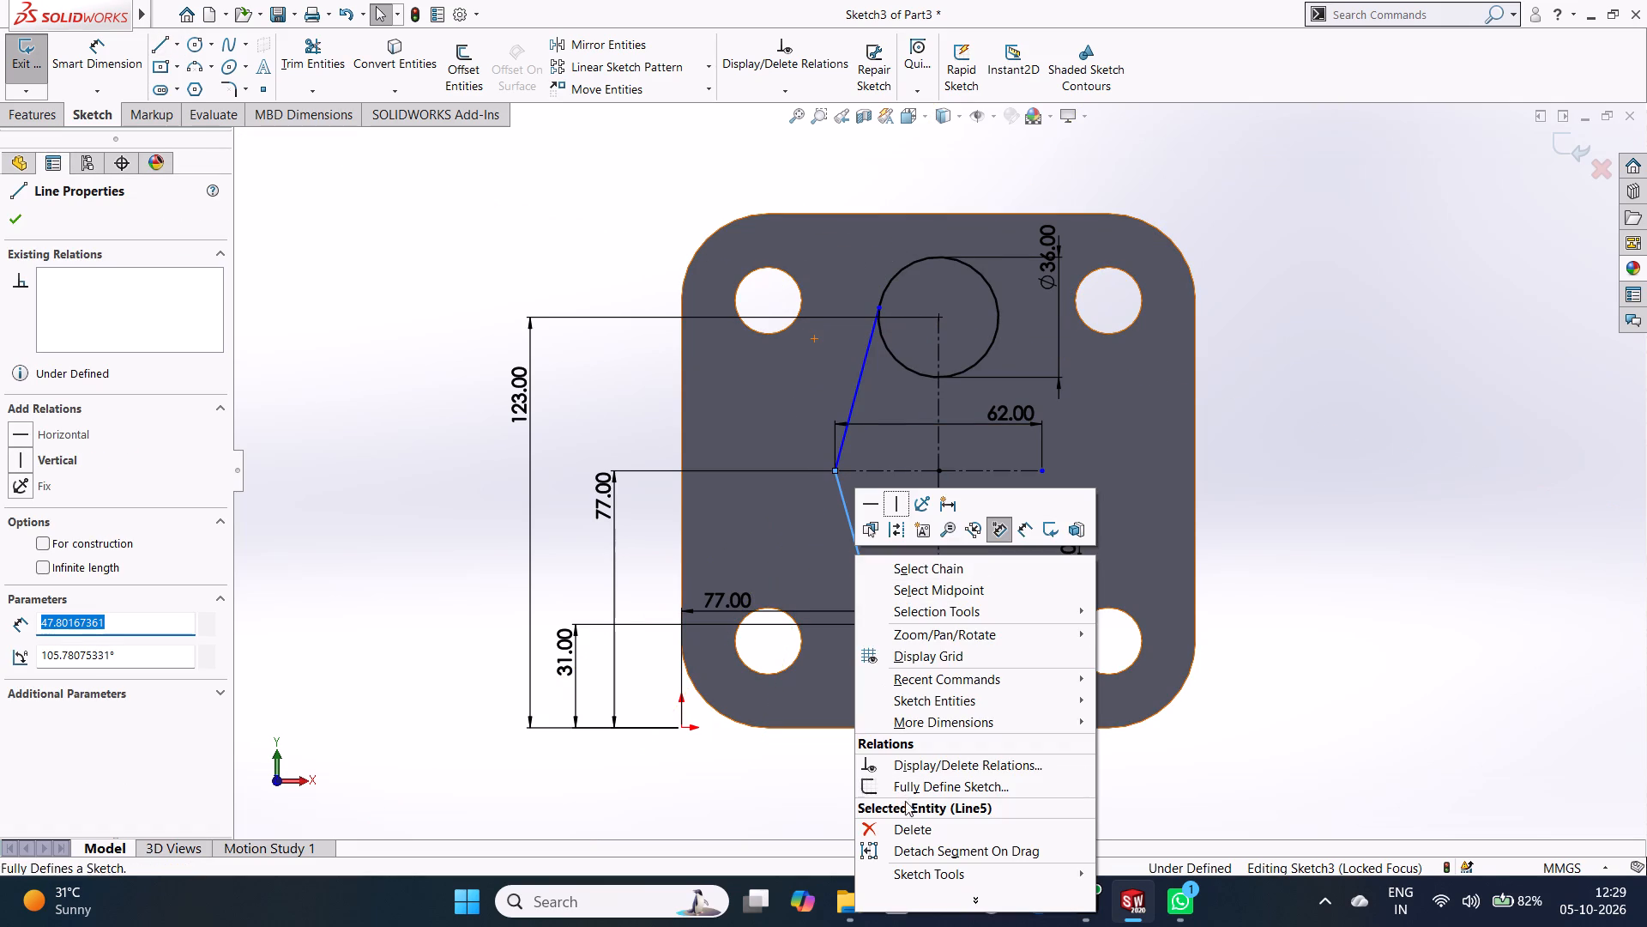
pyautogui.click(914, 829)
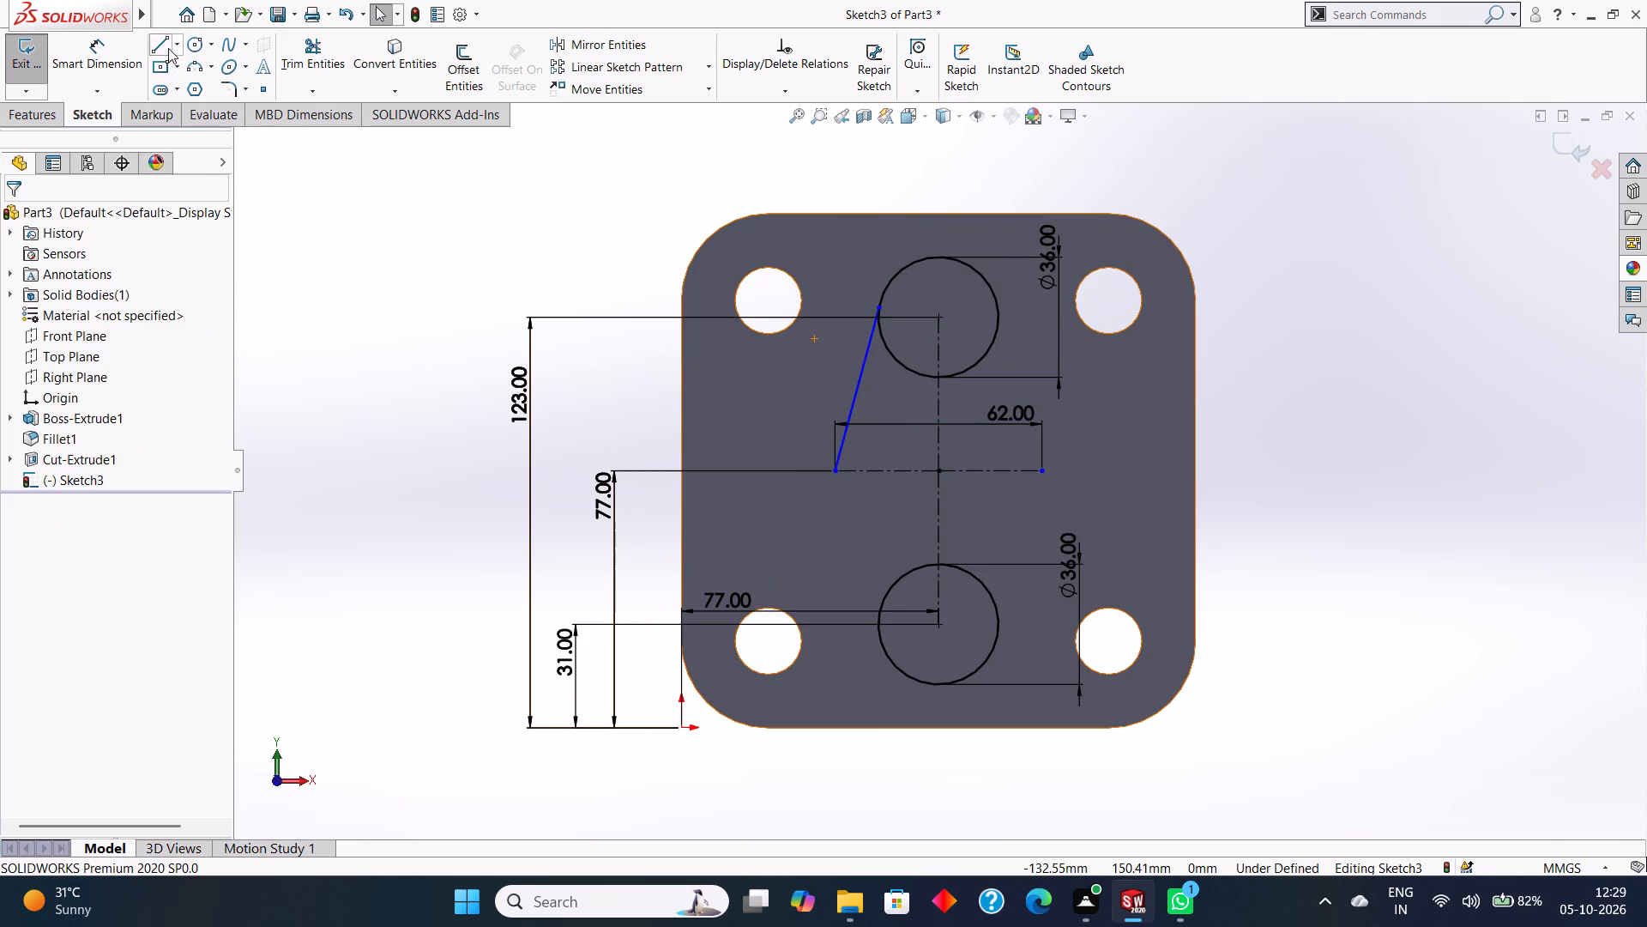
pyautogui.click(168, 48)
pyautogui.click(832, 474)
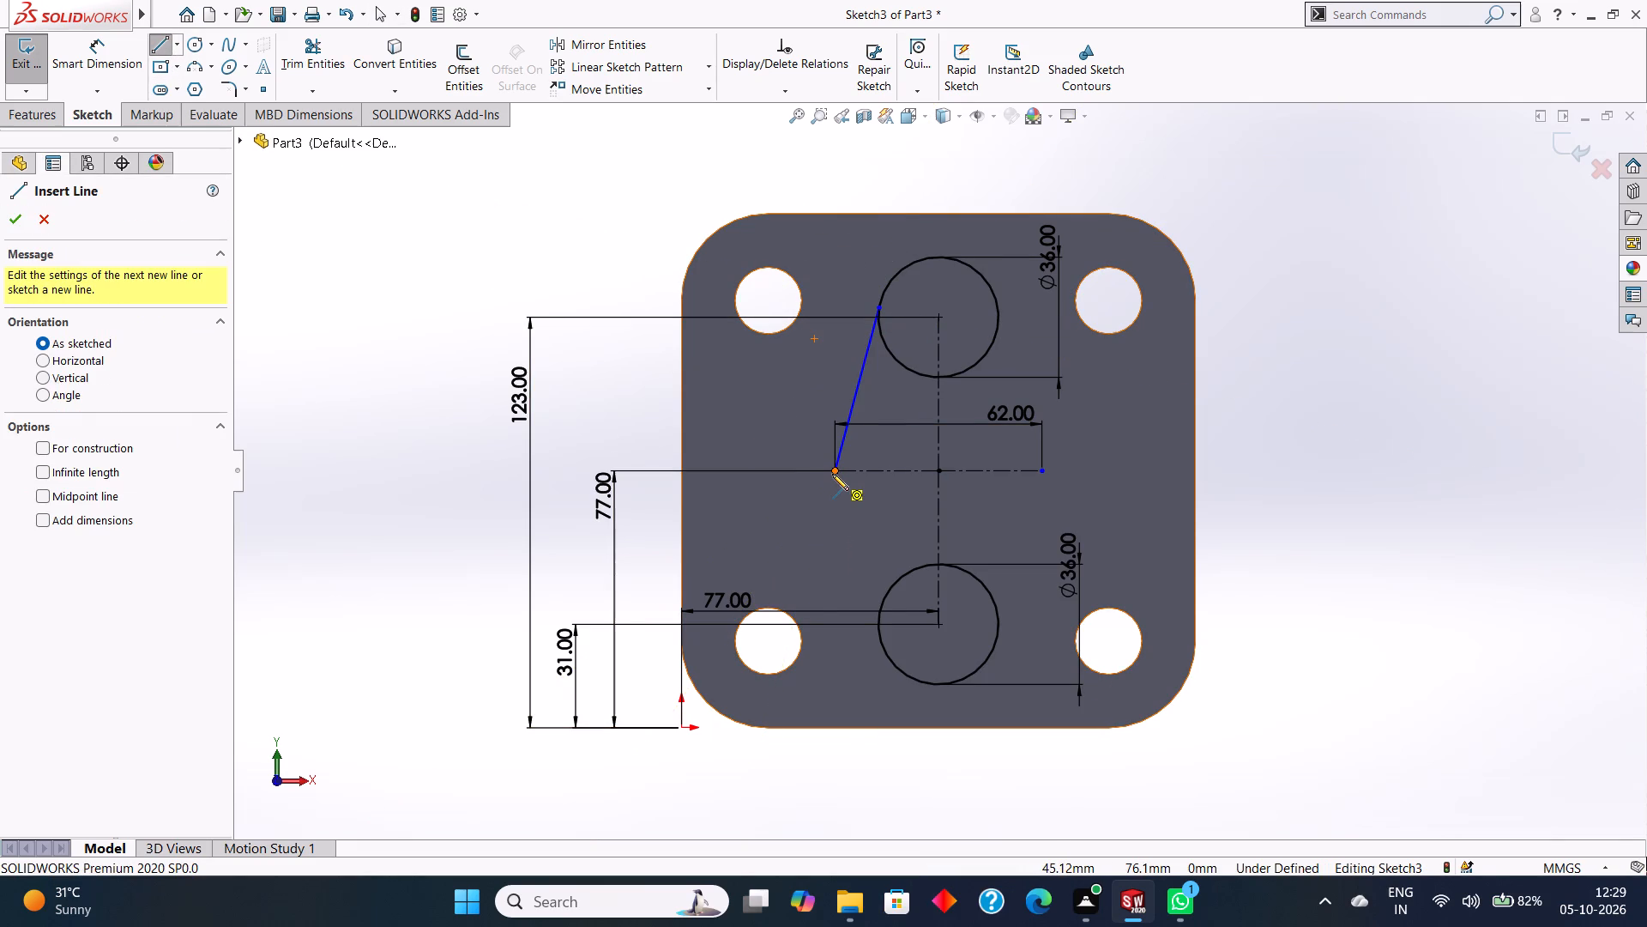
pyautogui.click(882, 645)
pyautogui.press('Escape')
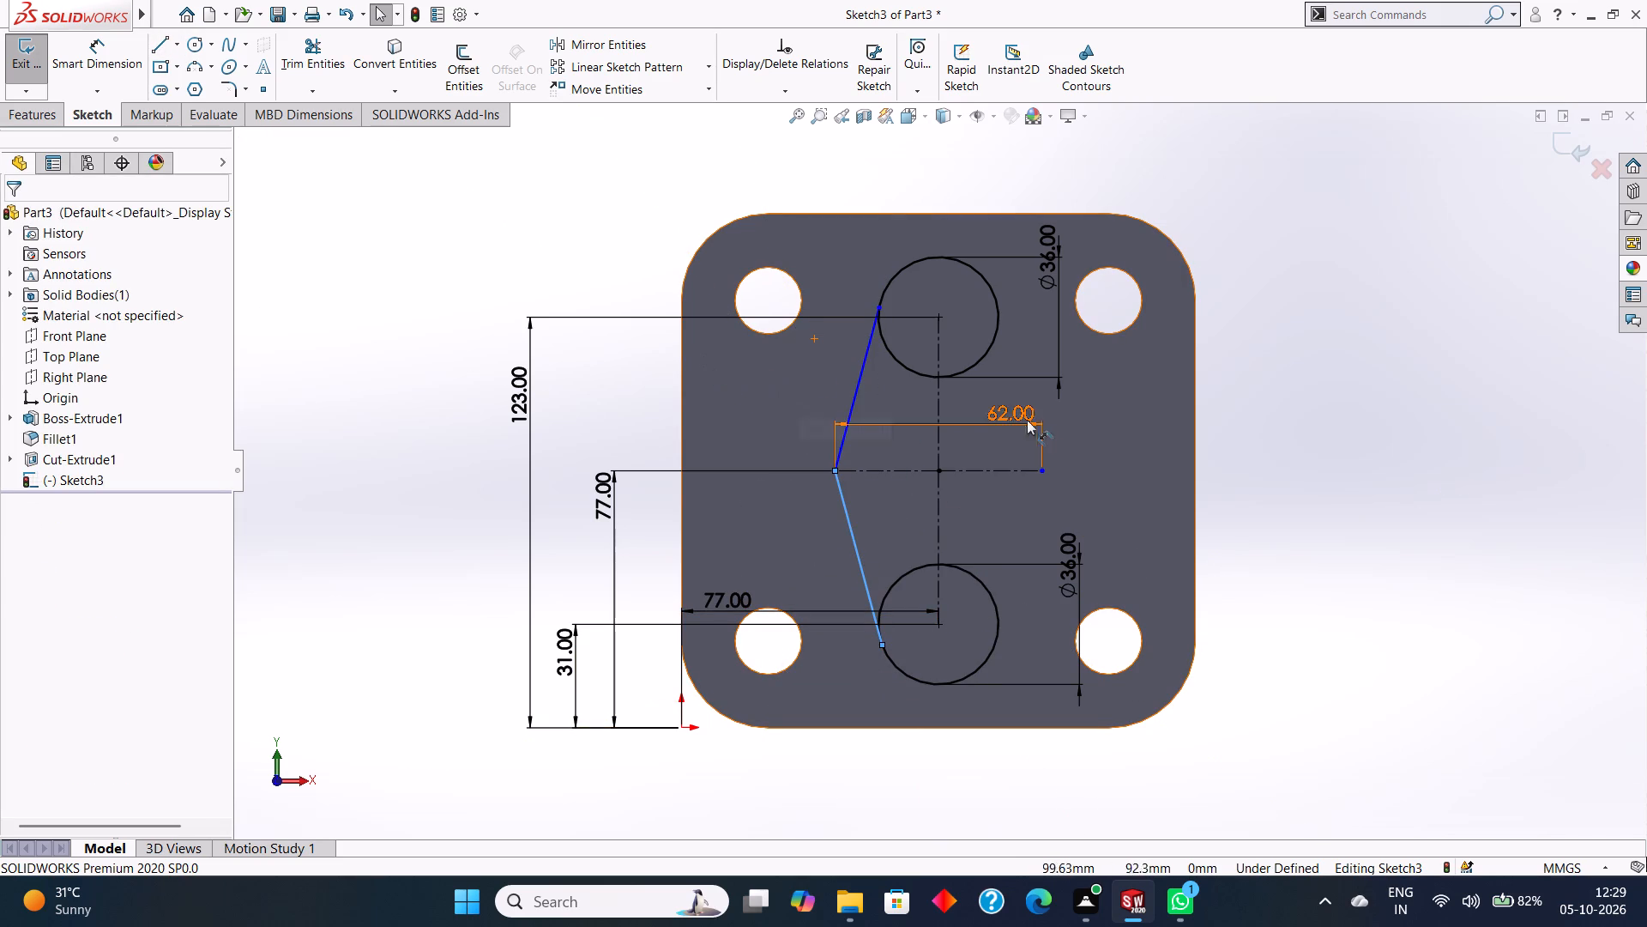
# Add a Smart Dimension for the vertical extent of the upper slanted line.
pyautogui.click(110, 53)
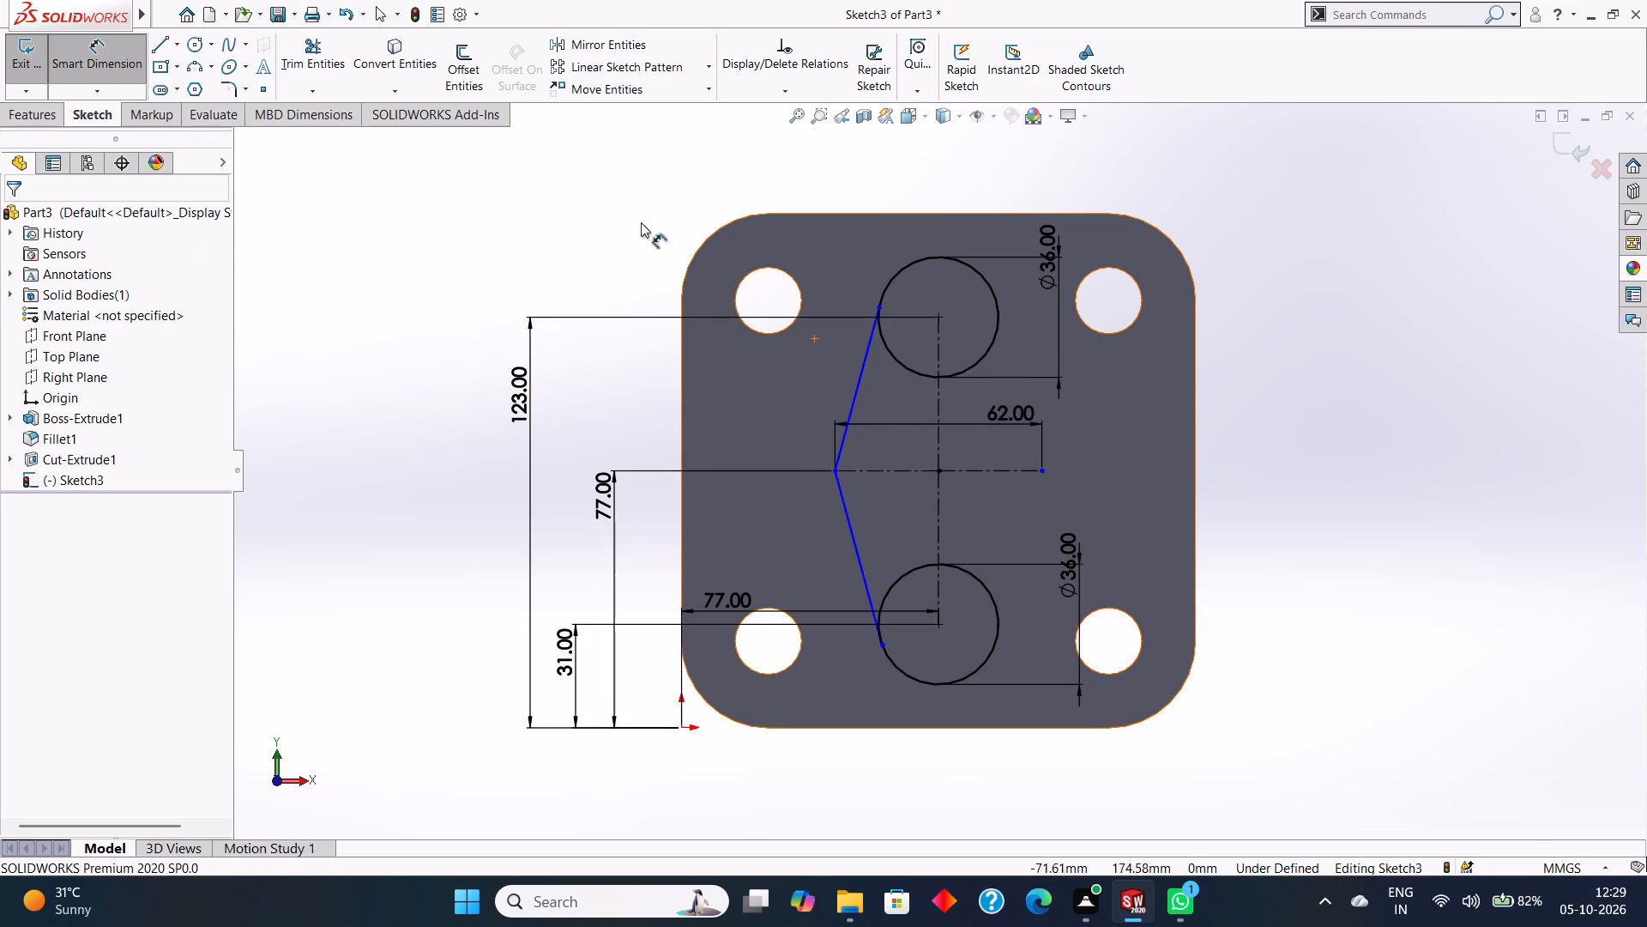
pyautogui.click(866, 354)
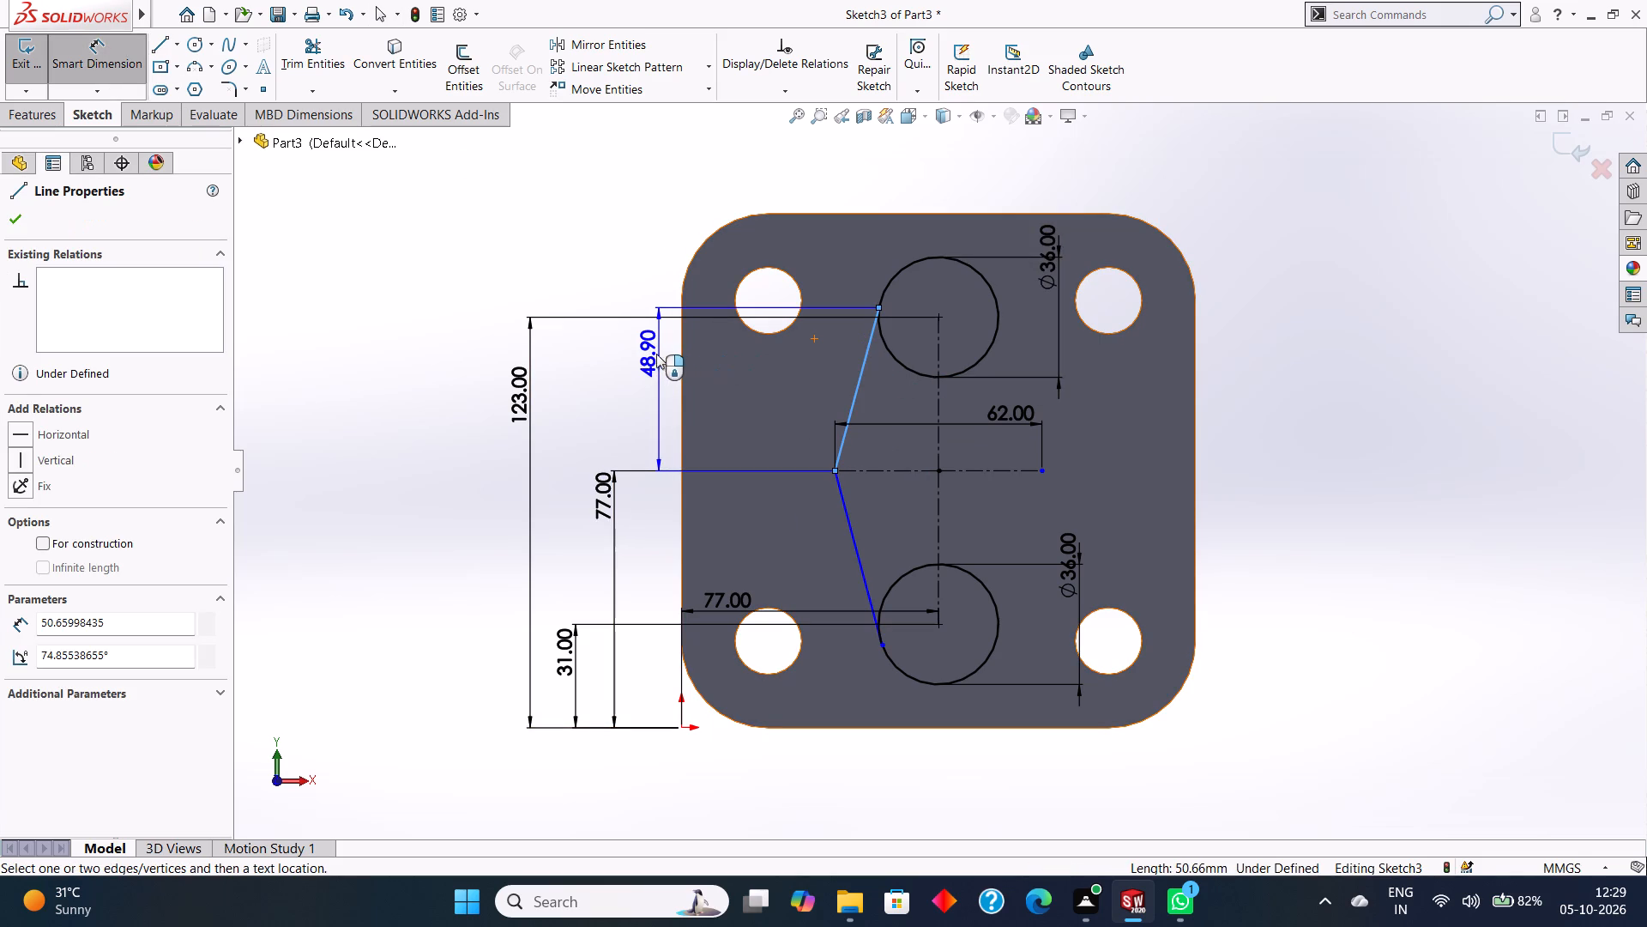
pyautogui.click(650, 354)
pyautogui.click(570, 328)
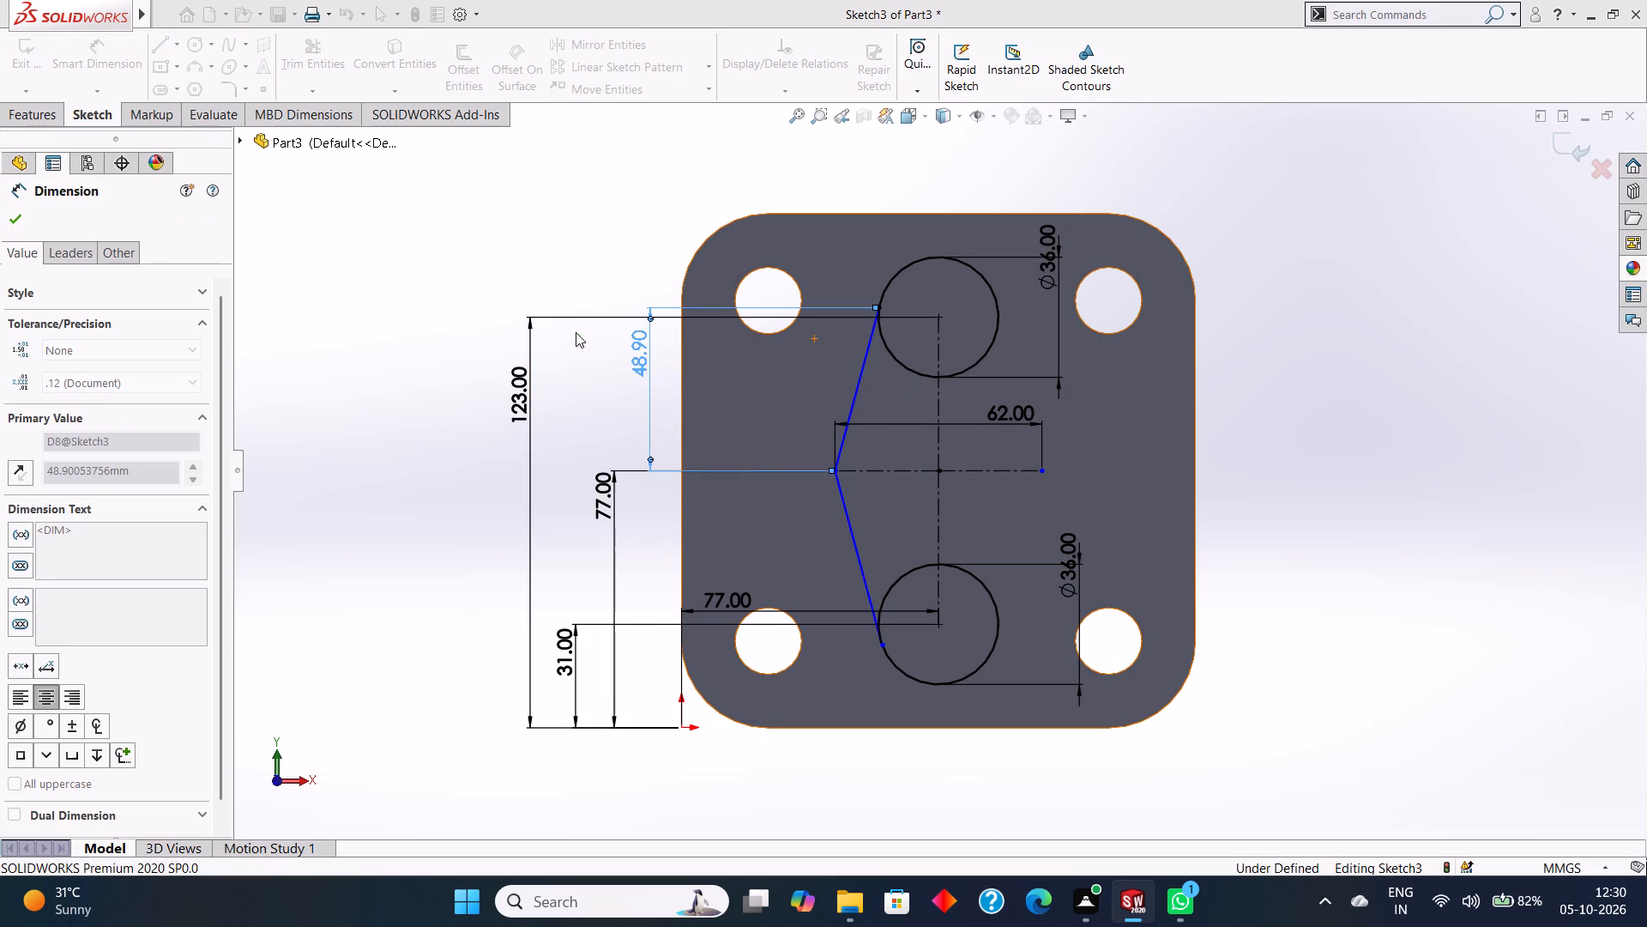
# Add a Smart Dimension for the vertical extent of the lower slanted line.
pyautogui.click(848, 512)
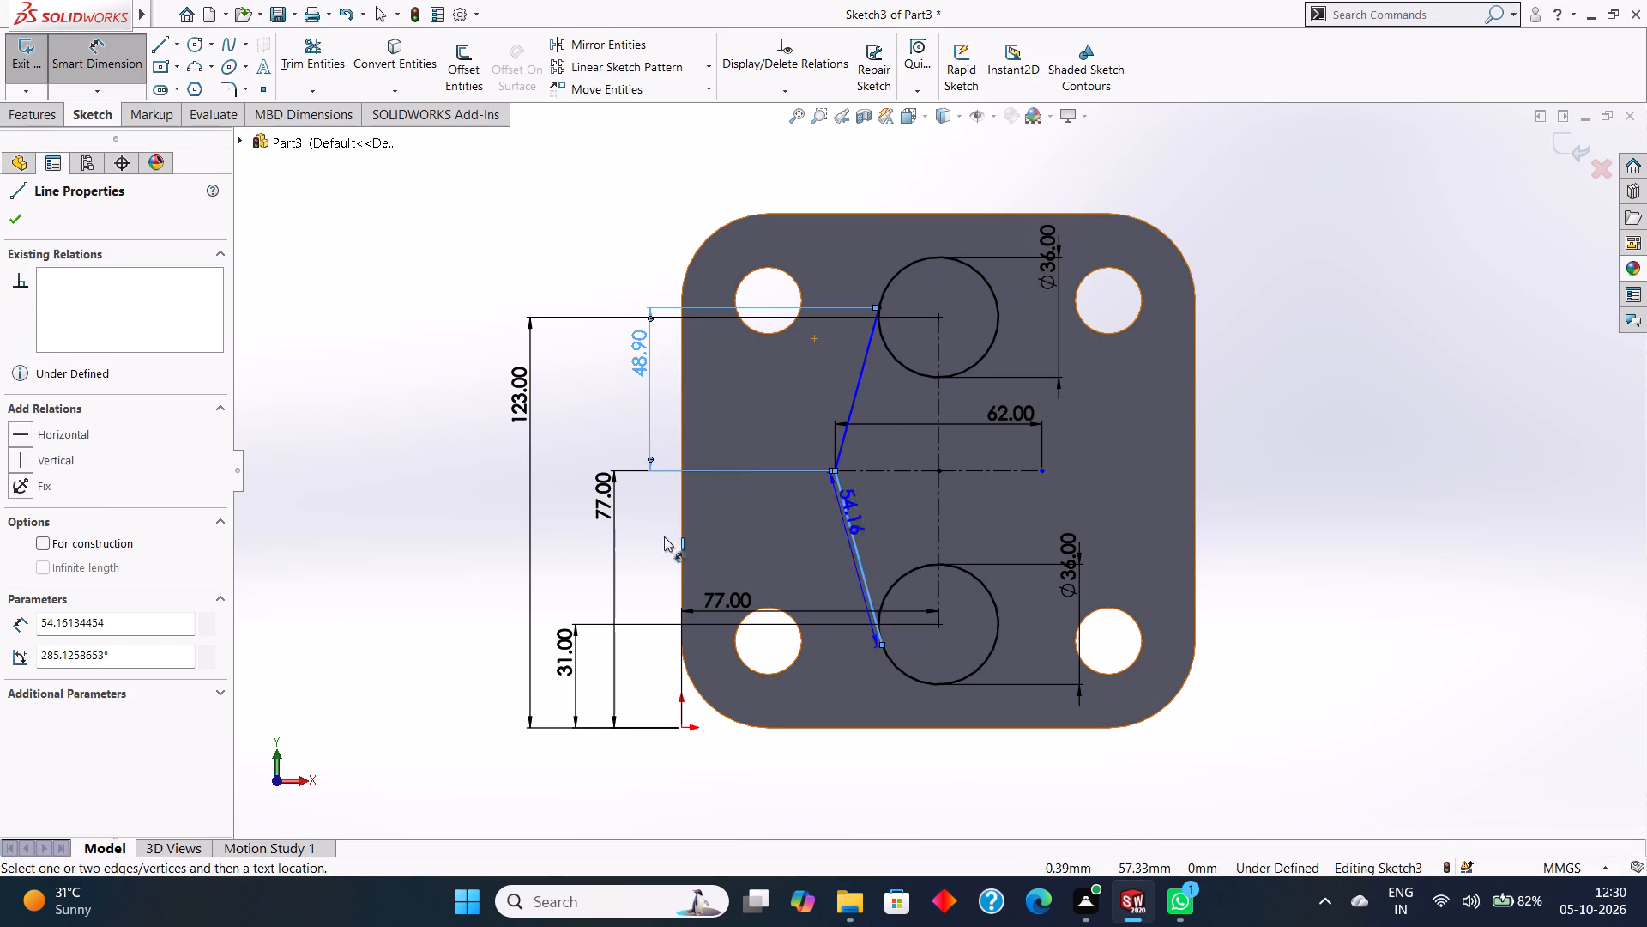
pyautogui.click(647, 532)
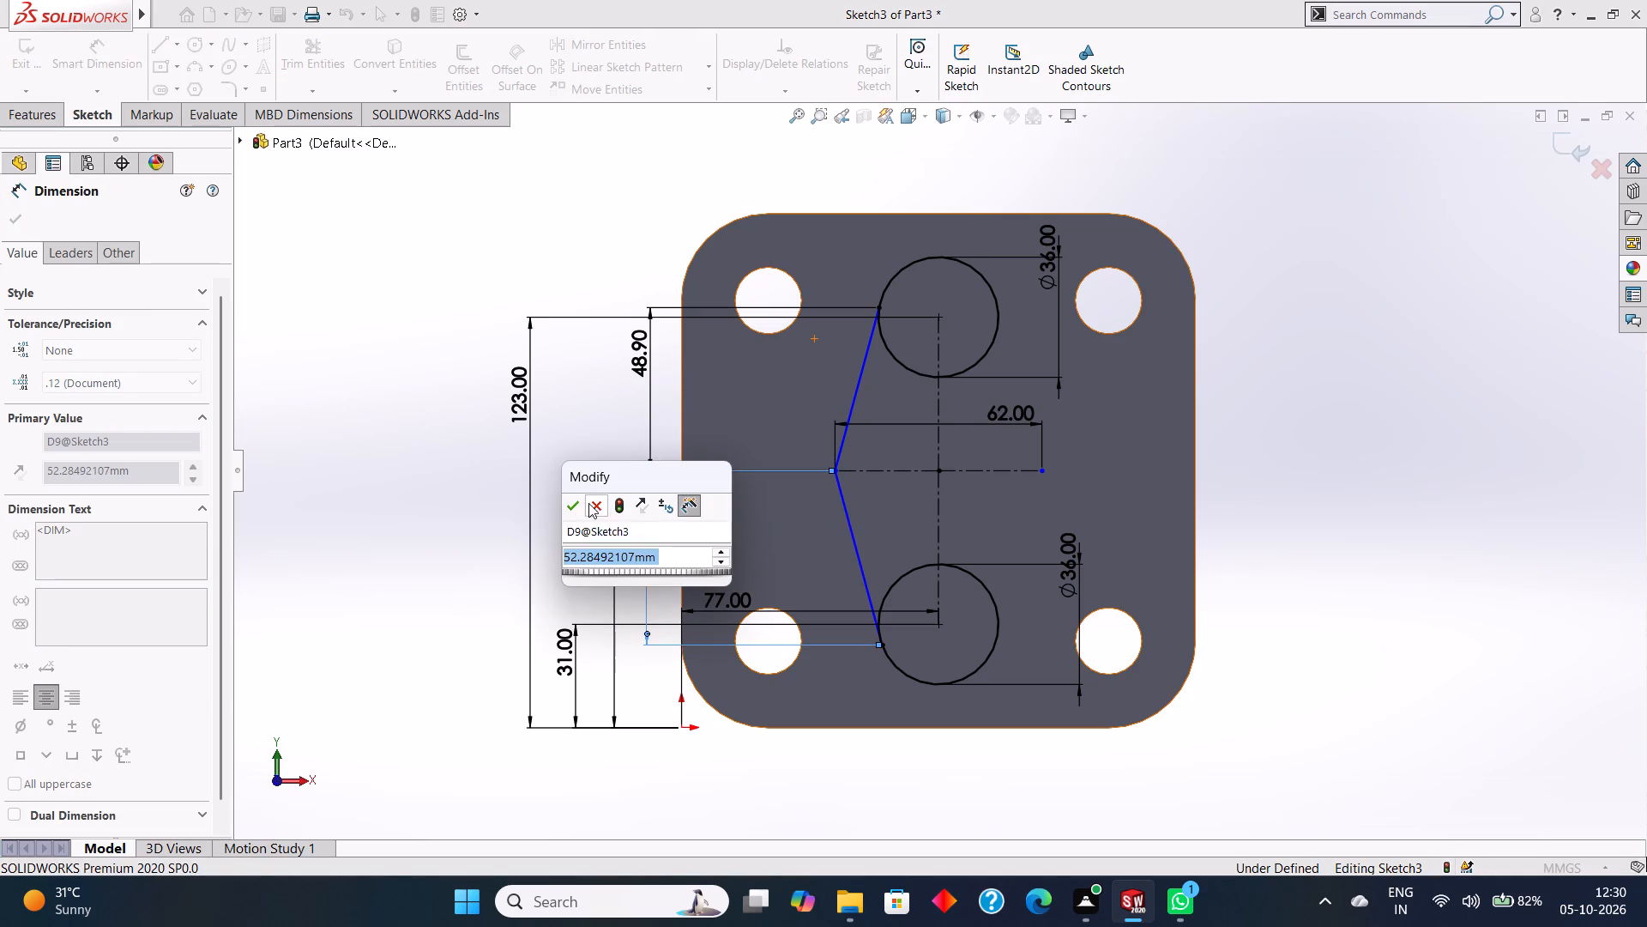
pyautogui.click(573, 500)
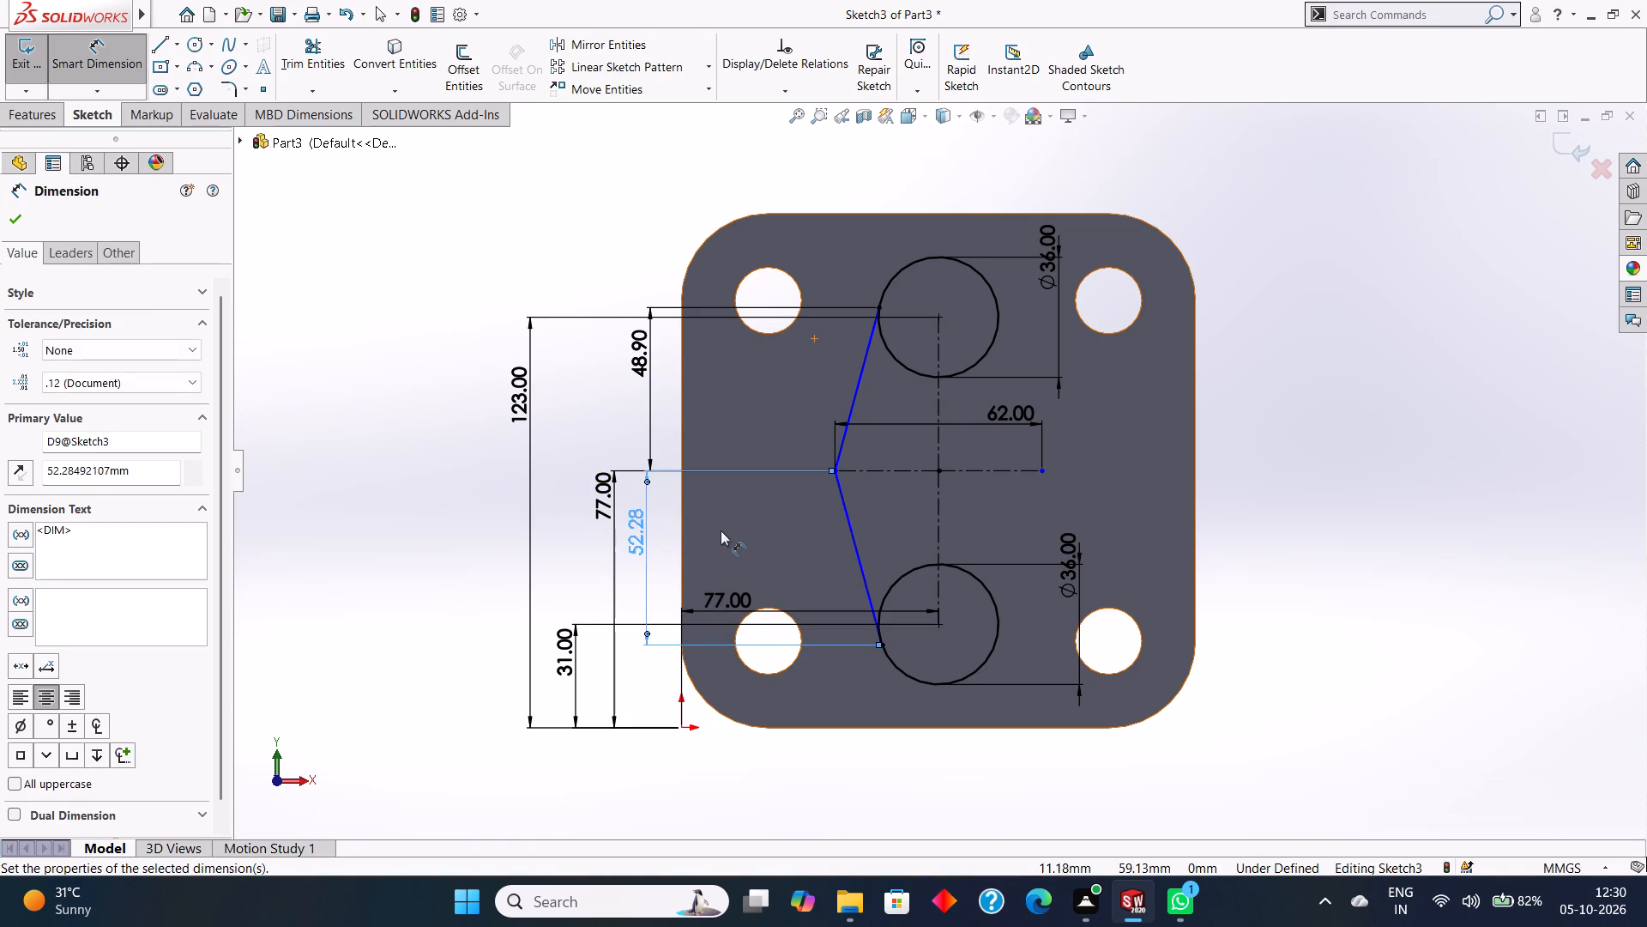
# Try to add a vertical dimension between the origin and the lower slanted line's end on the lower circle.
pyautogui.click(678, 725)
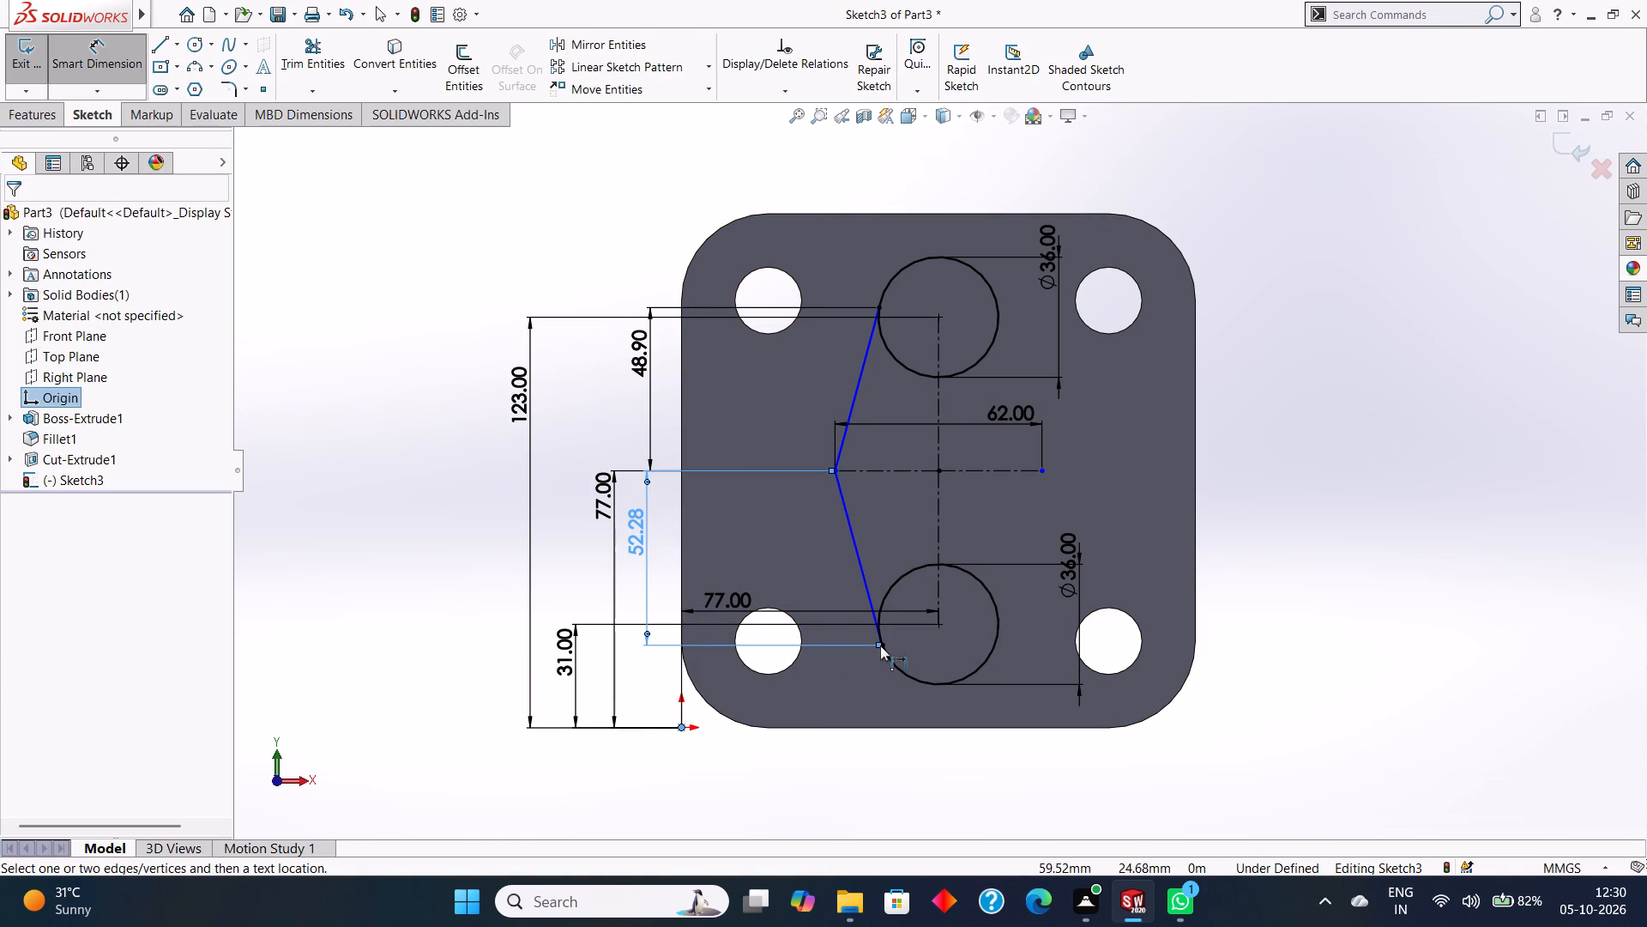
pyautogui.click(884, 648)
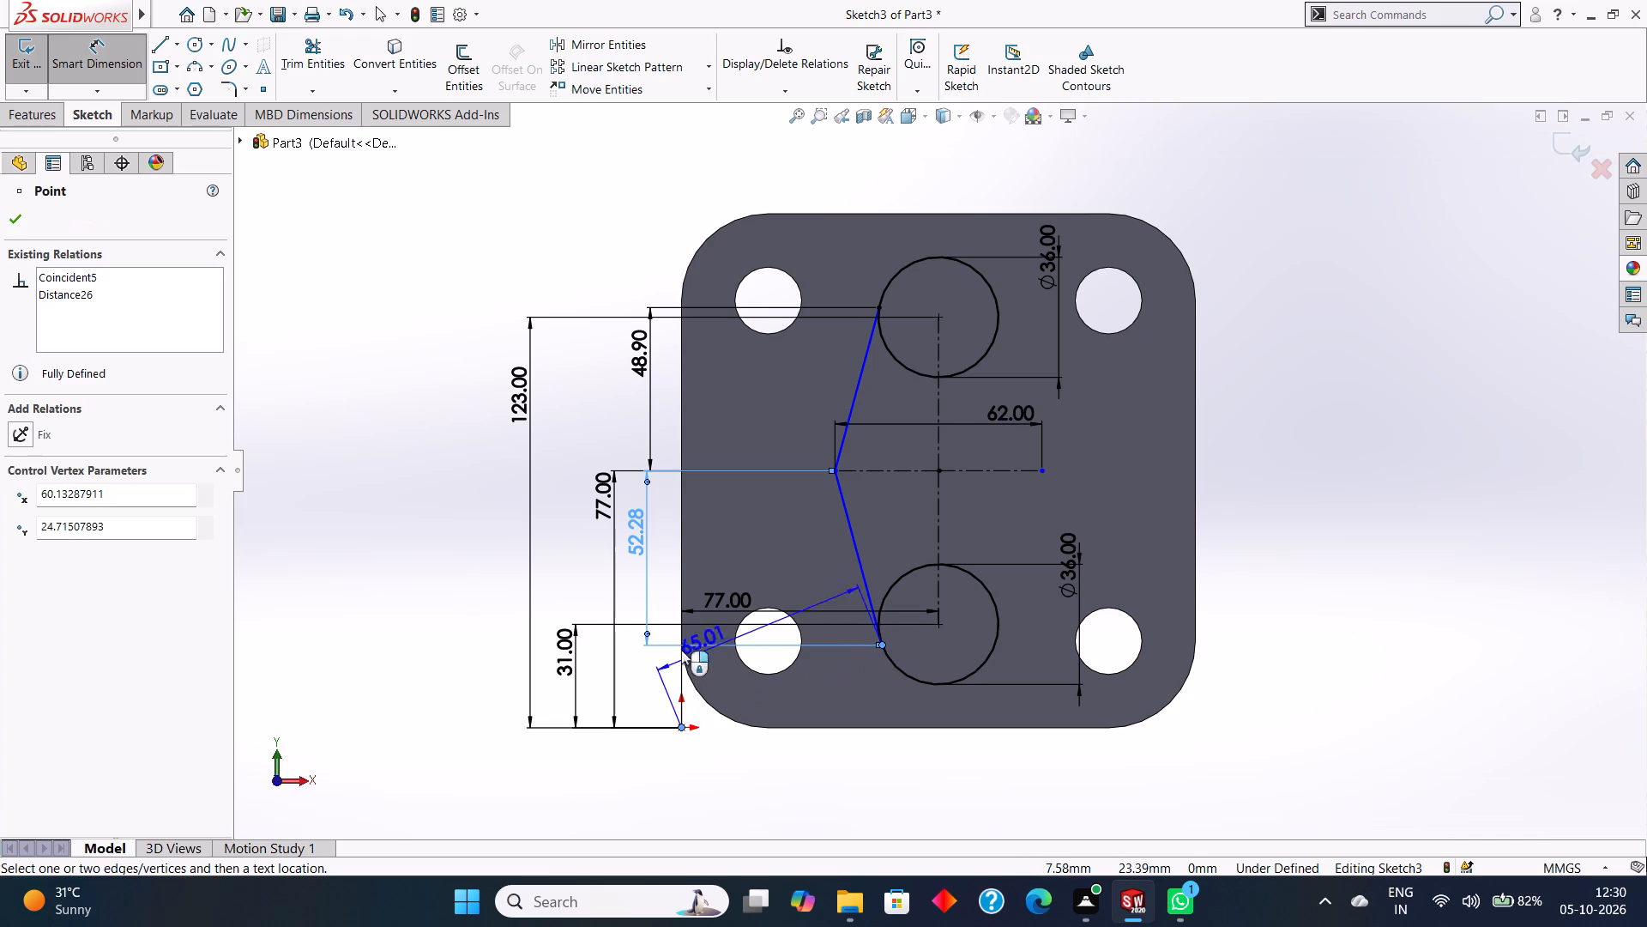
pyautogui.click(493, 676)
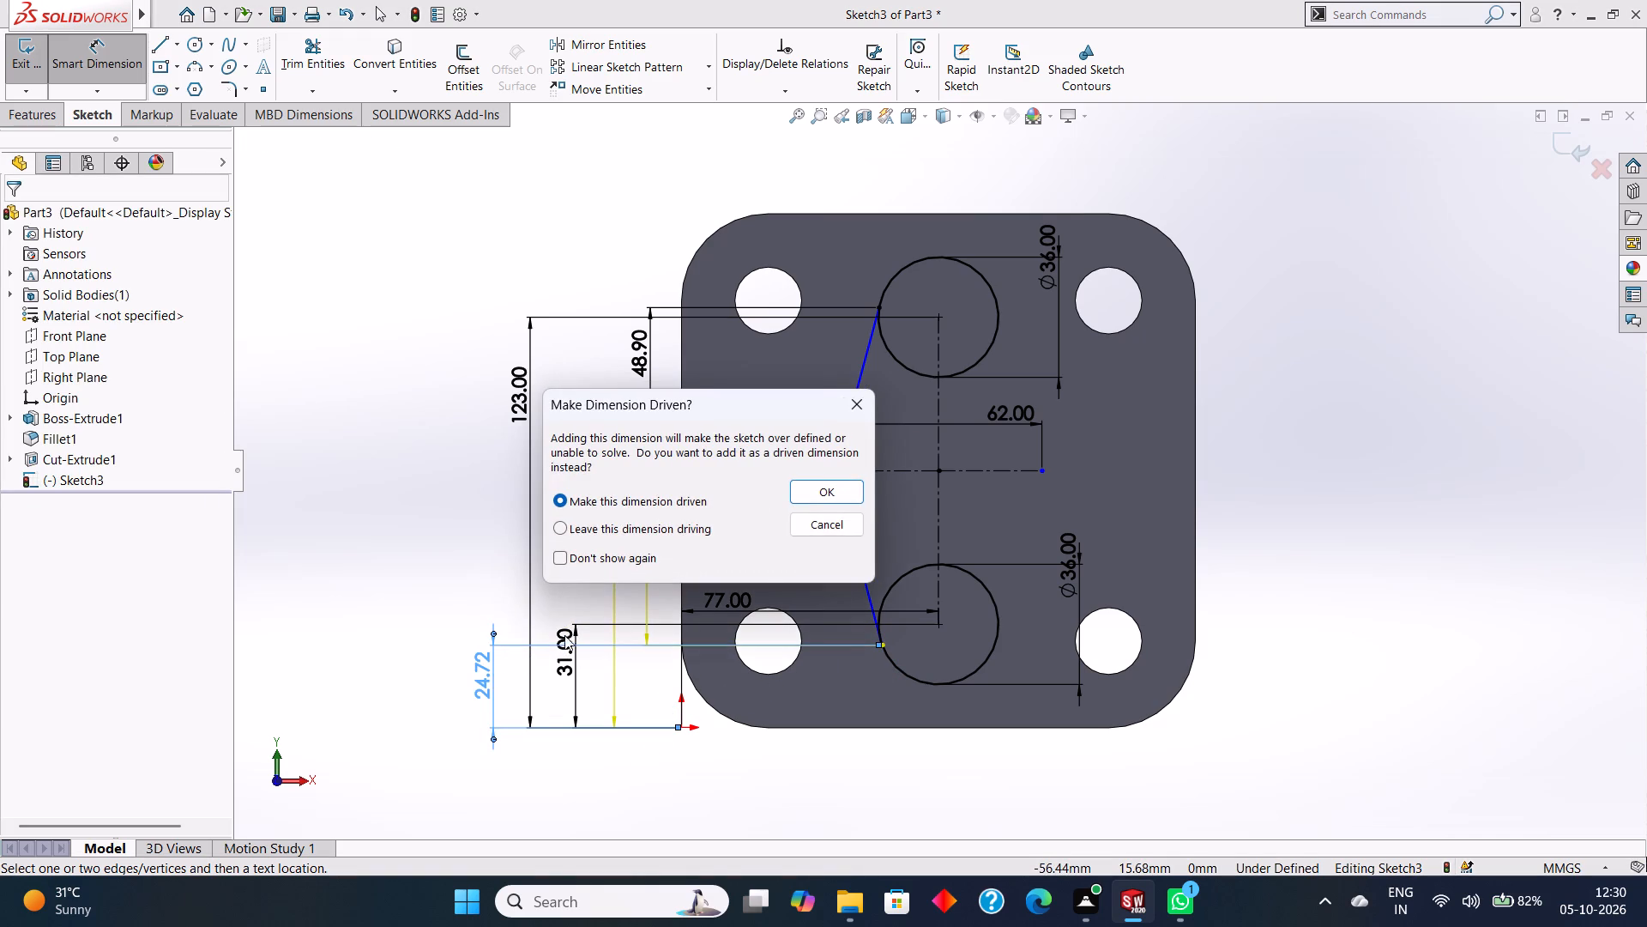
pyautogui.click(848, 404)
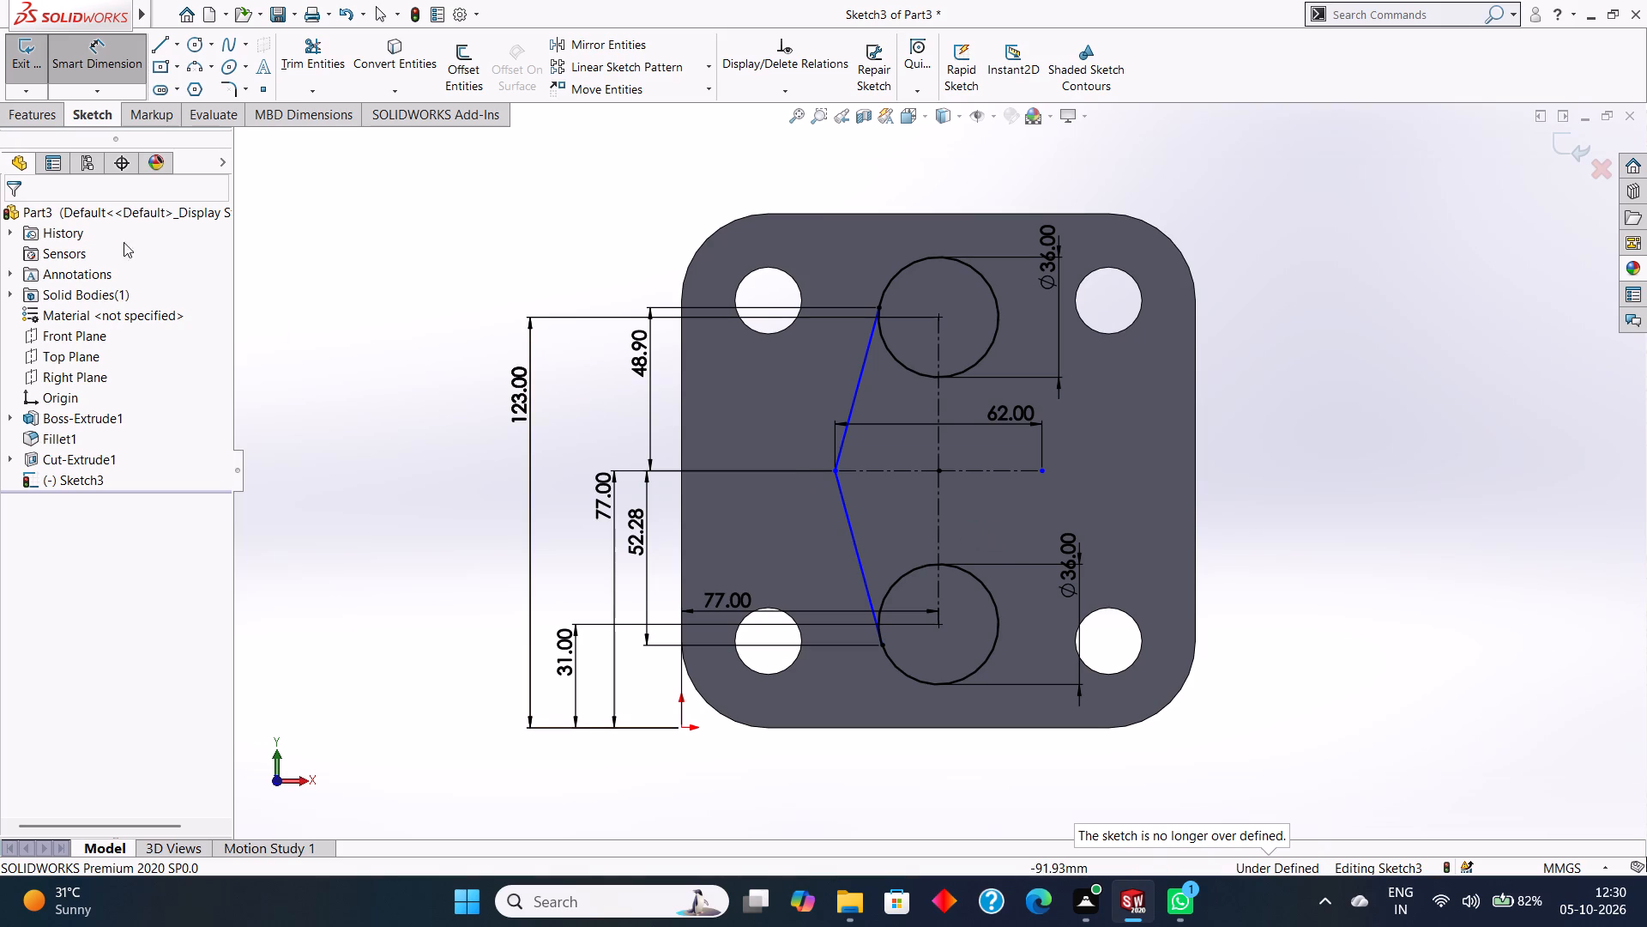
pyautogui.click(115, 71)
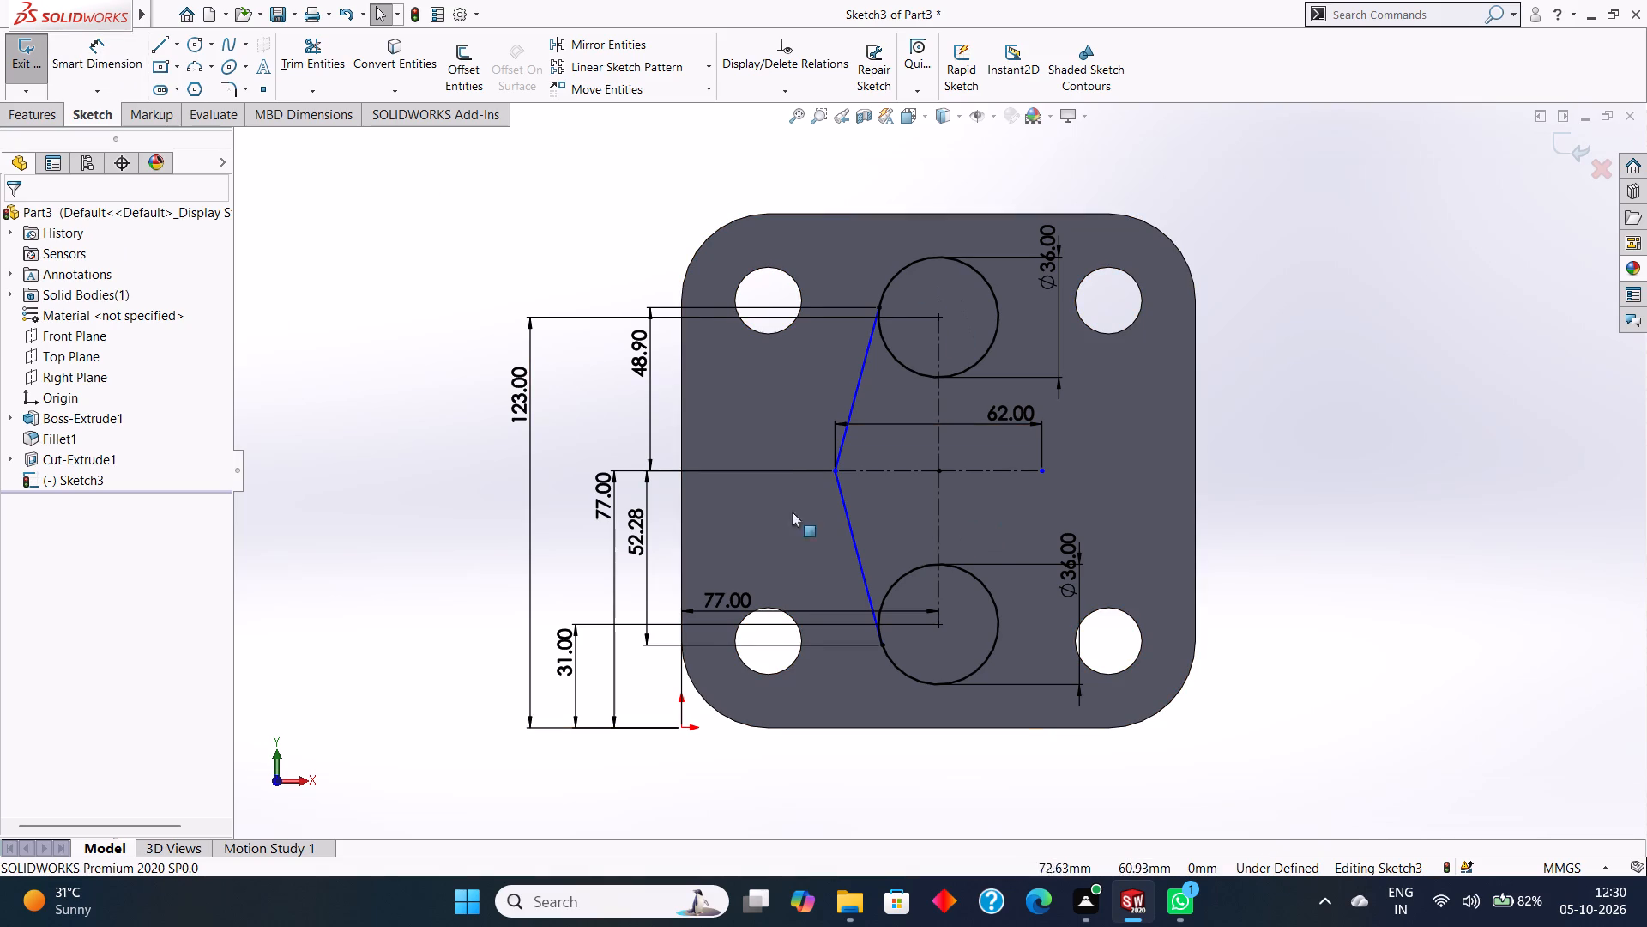
# Sketch a slanted line about 52 mm long from the horizontal centerline's right end, tangent to the upper circle's right side.
pyautogui.click(166, 43)
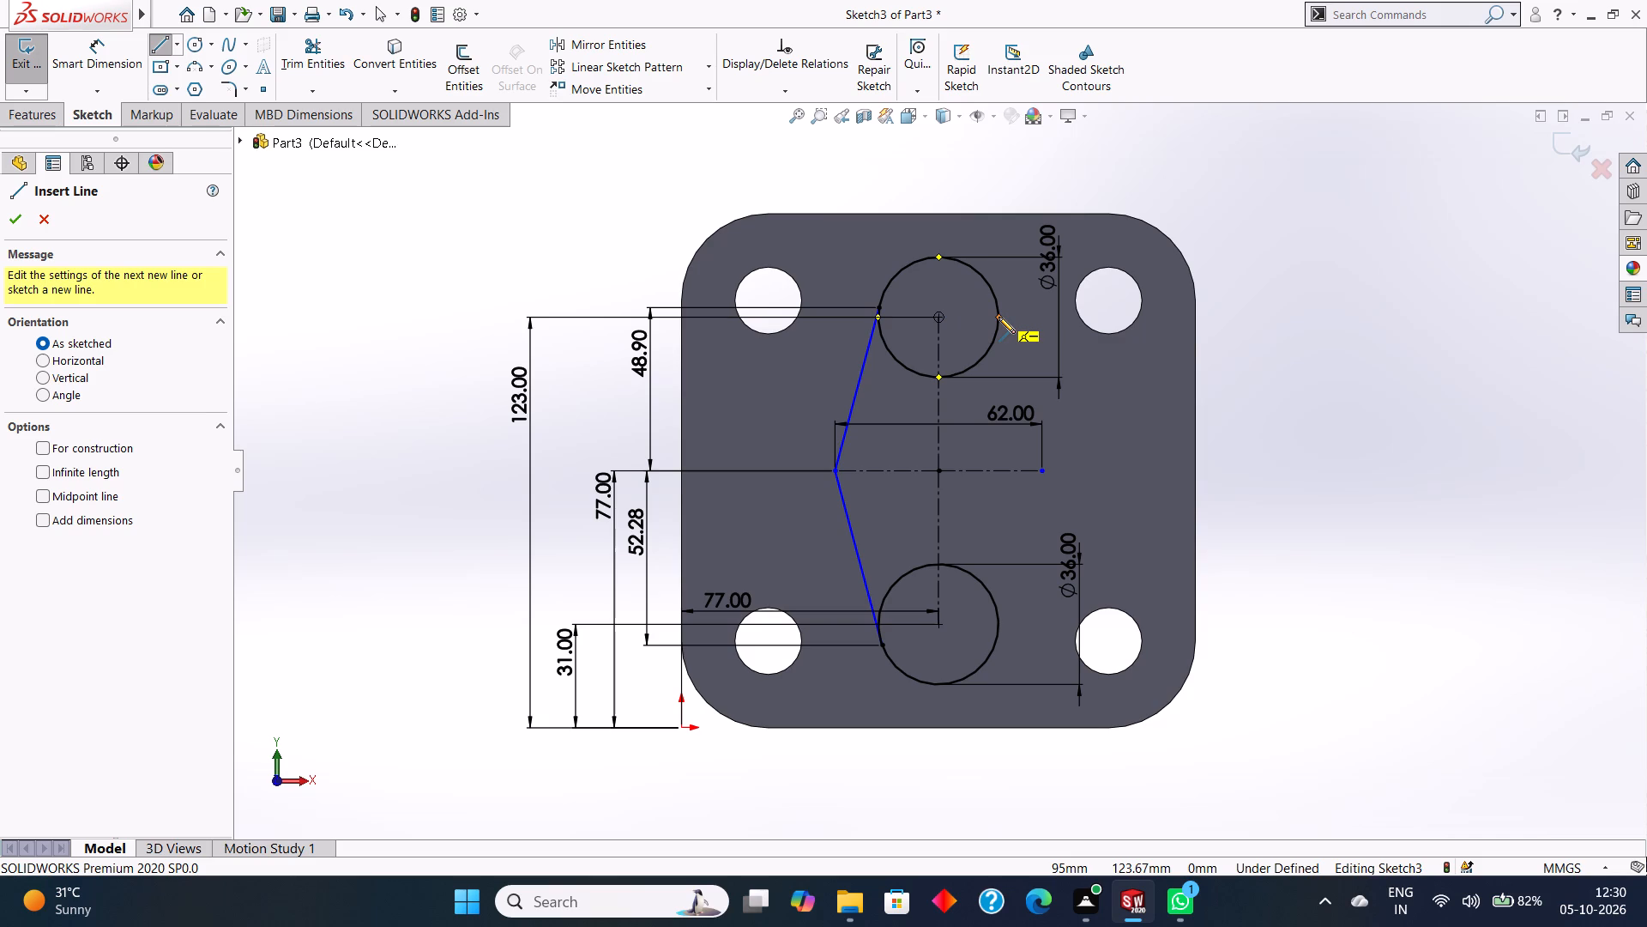
pyautogui.click(1041, 471)
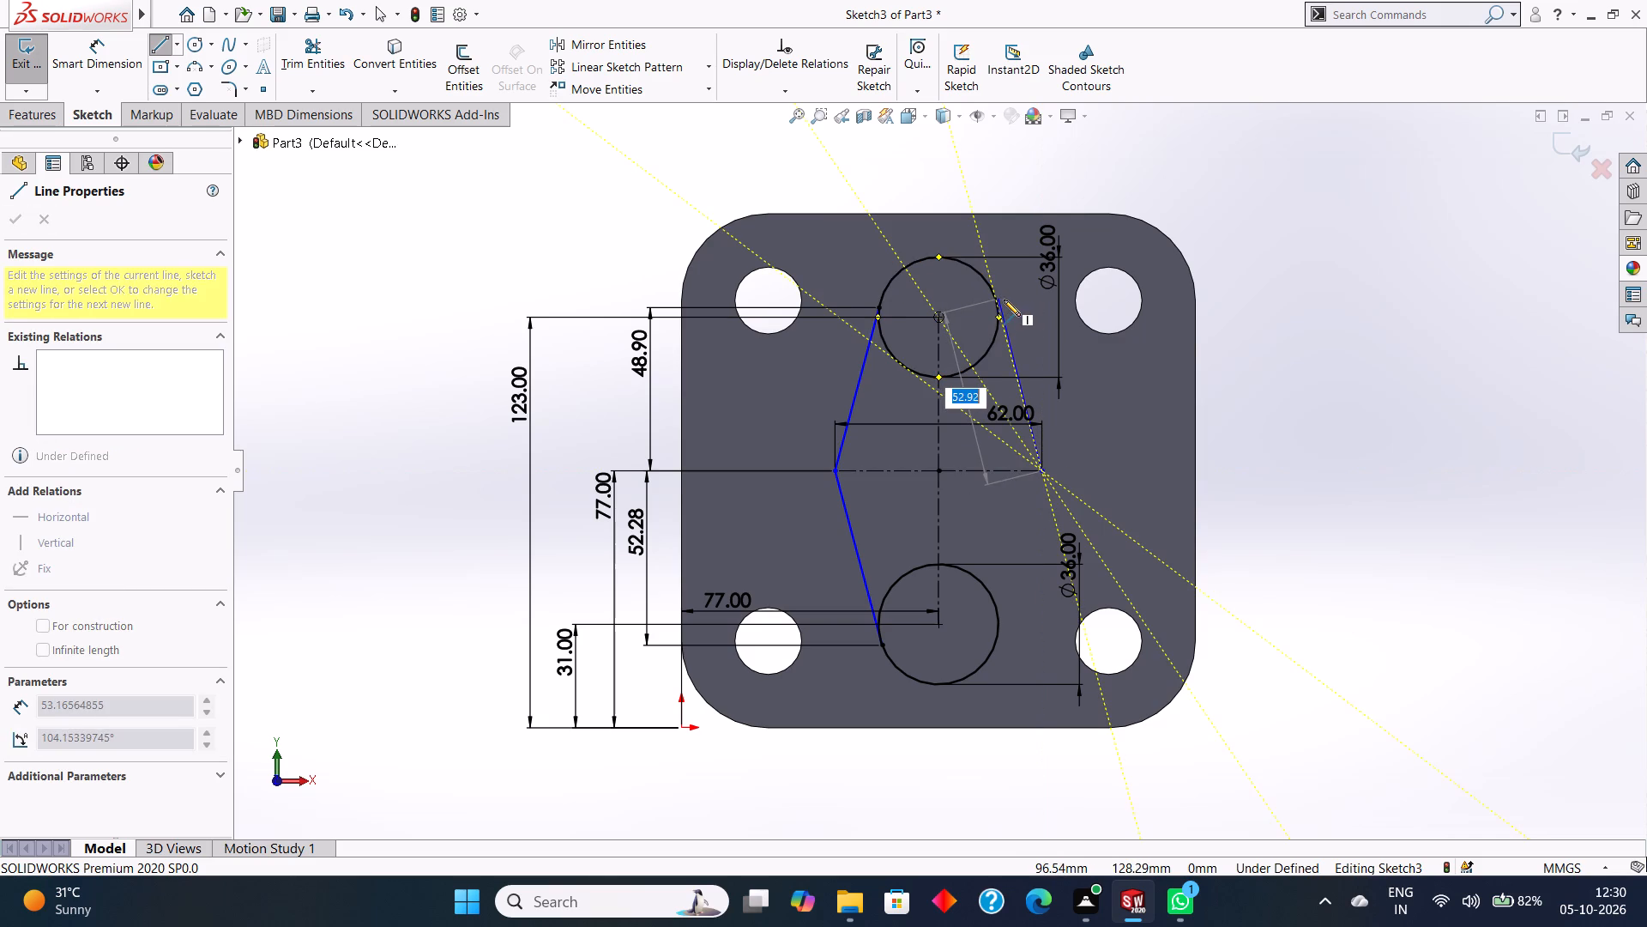
pyautogui.click(998, 300)
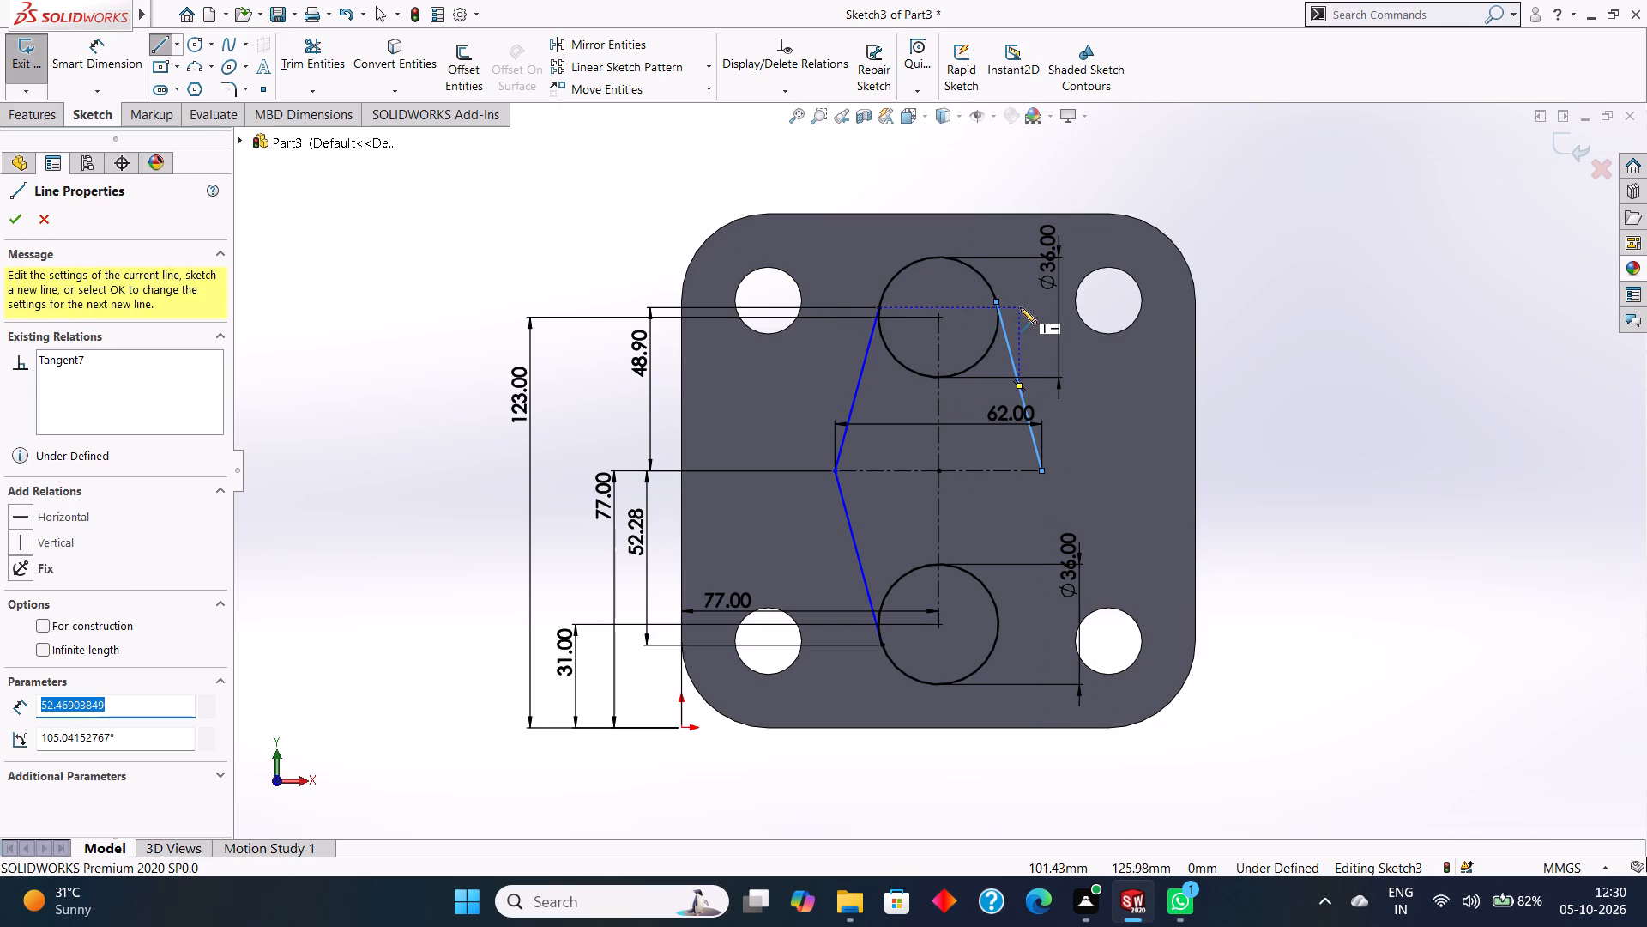
pyautogui.press('Escape')
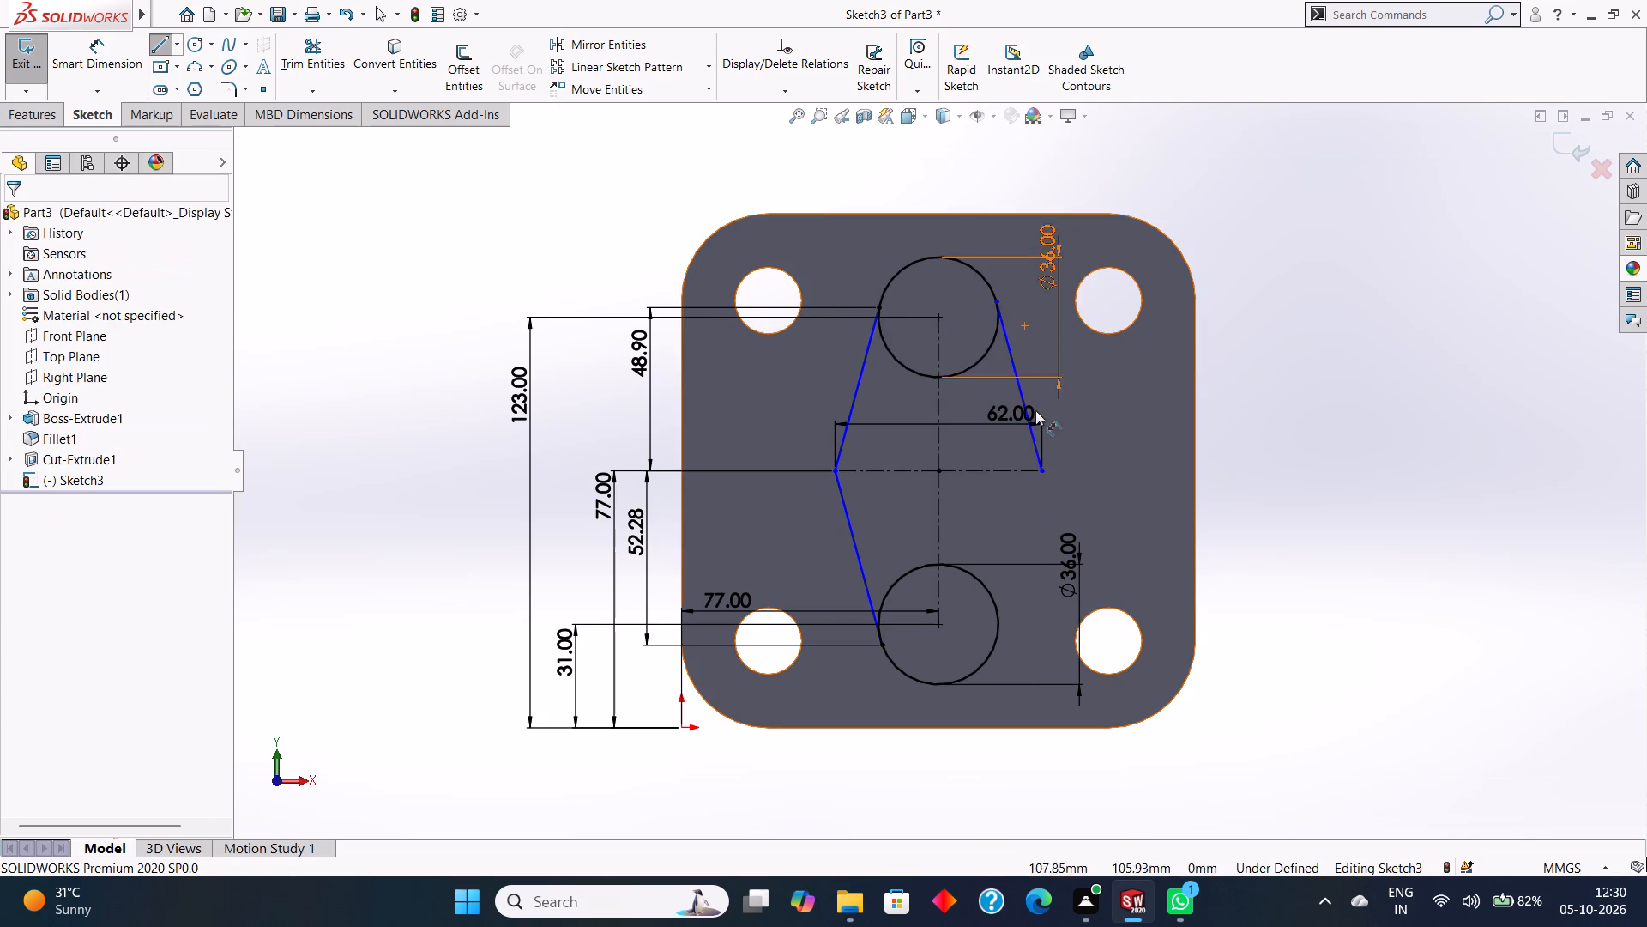
# Sketch a slanted line about 52 mm long from the horizontal centerline's right end, tangent to the lower circle's right side.
pyautogui.click(161, 39)
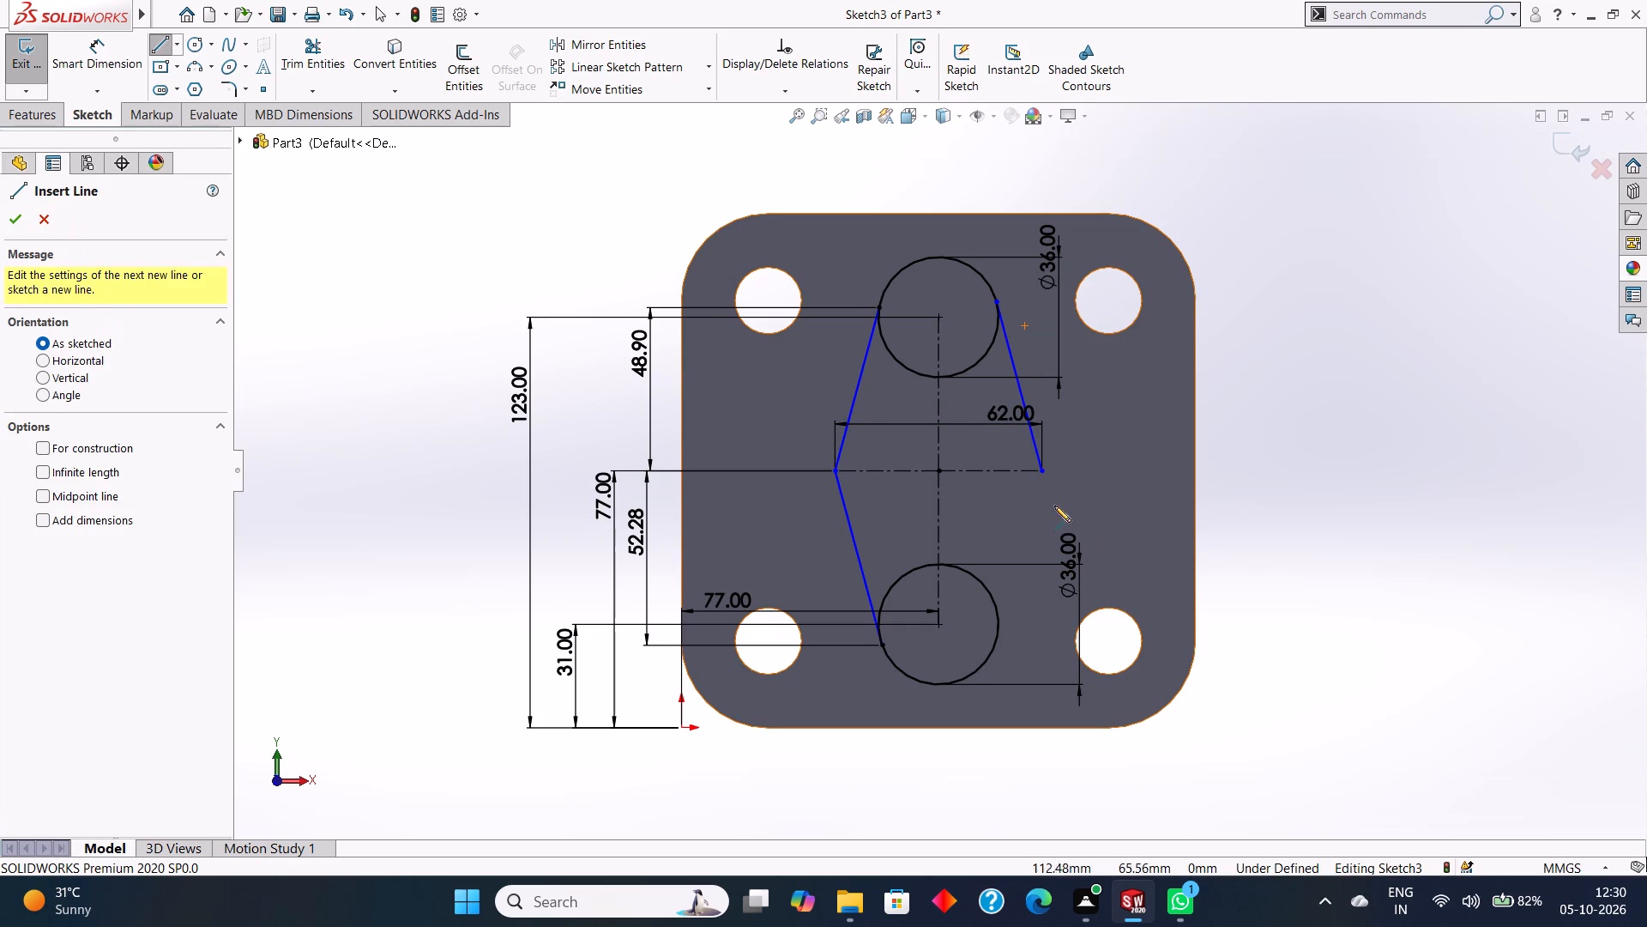
pyautogui.click(1042, 470)
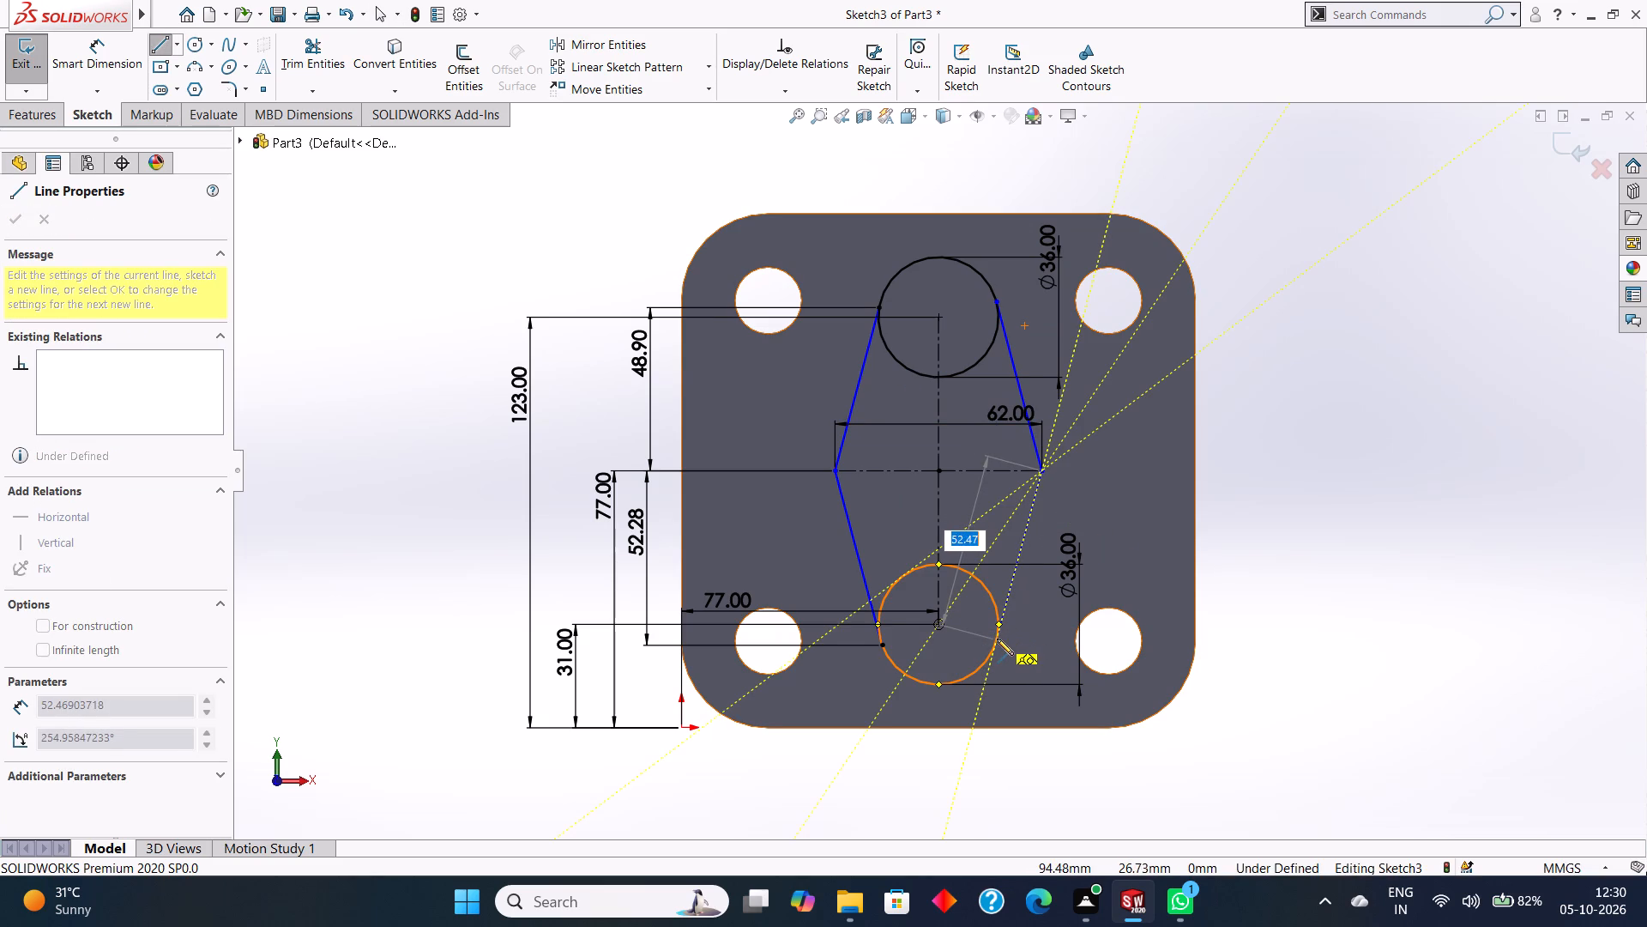
pyautogui.click(997, 639)
pyautogui.press('Escape')
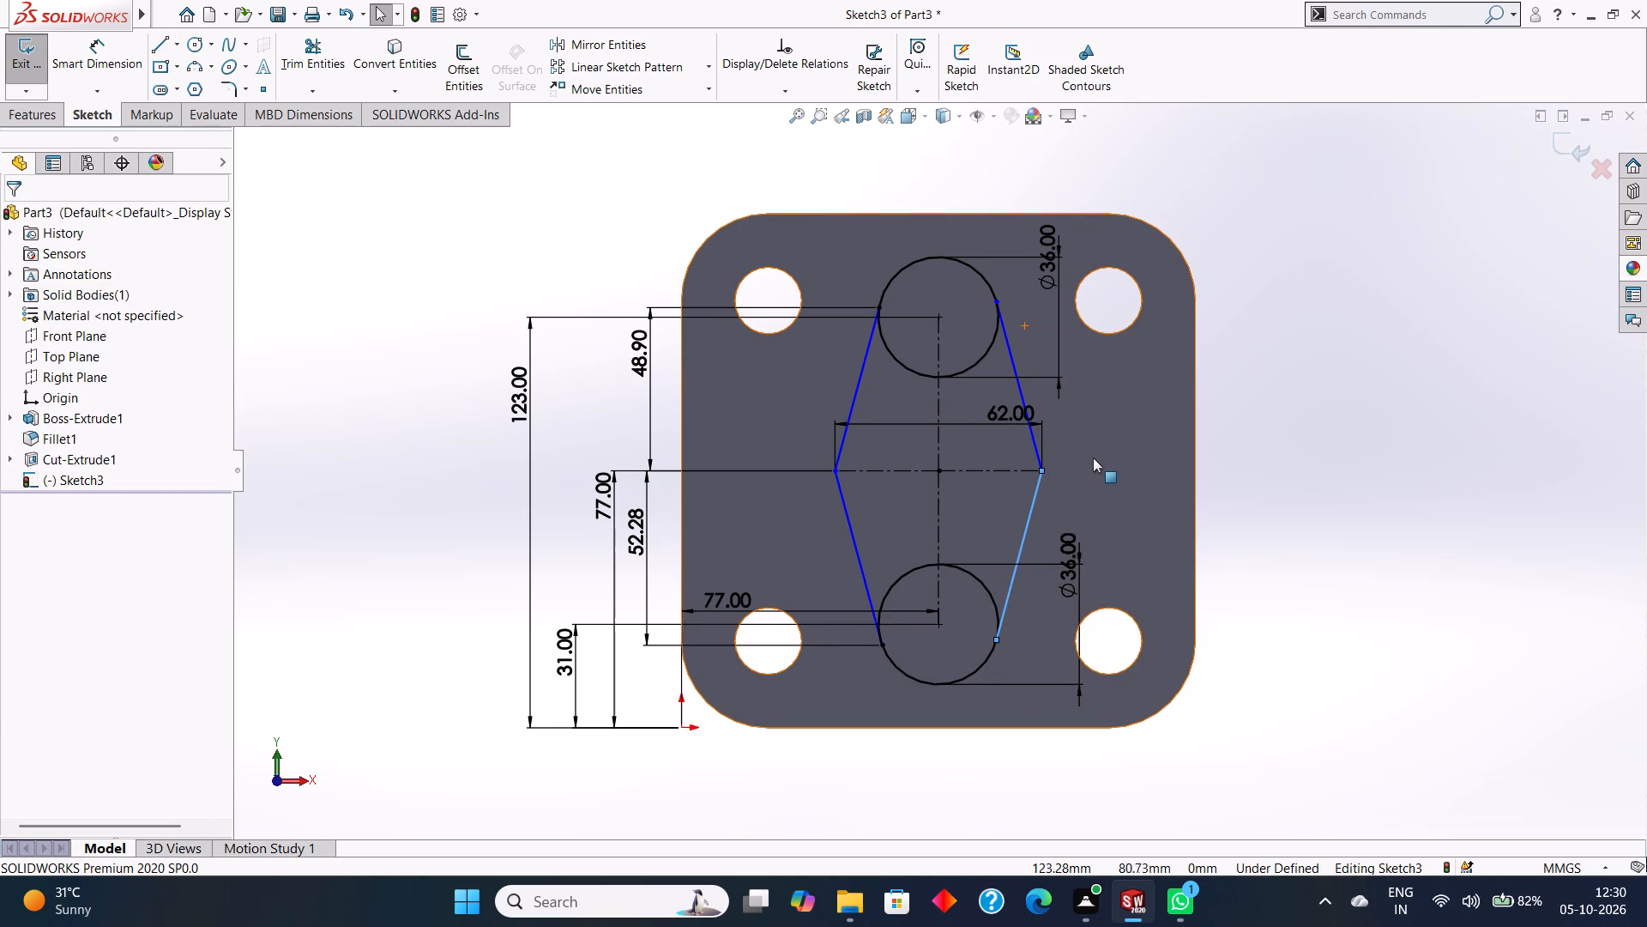
pyautogui.press('Escape')
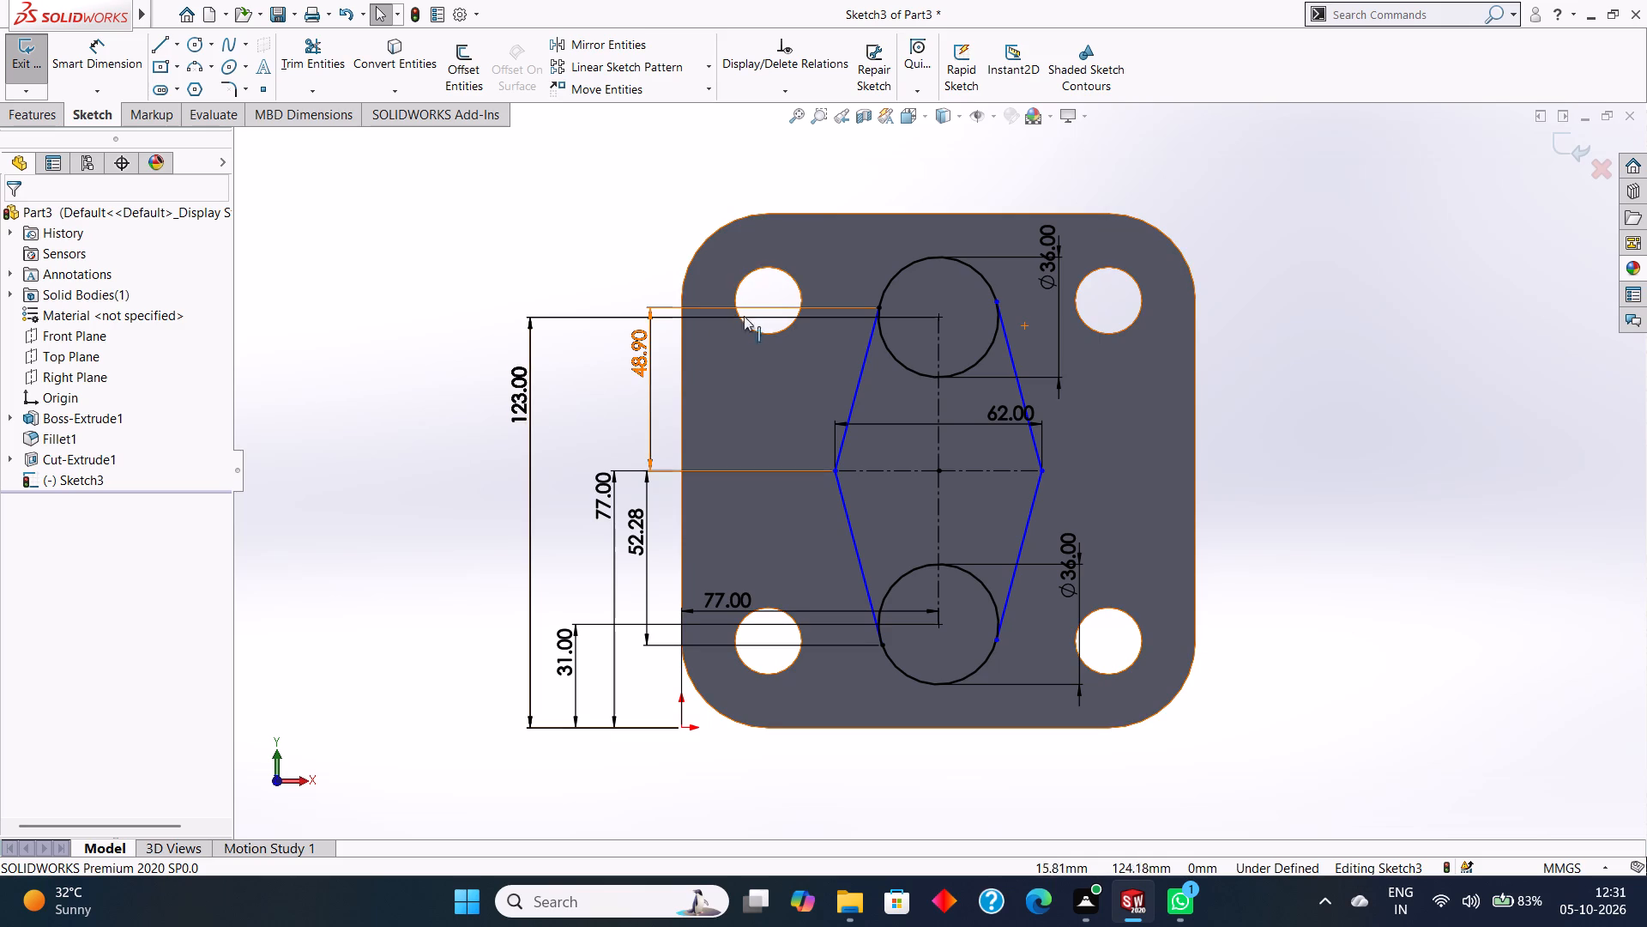
# Trim away the inner arcs of the upper and lower circles between the slanted lines, leaving only the outer end arcs.
pyautogui.click(325, 47)
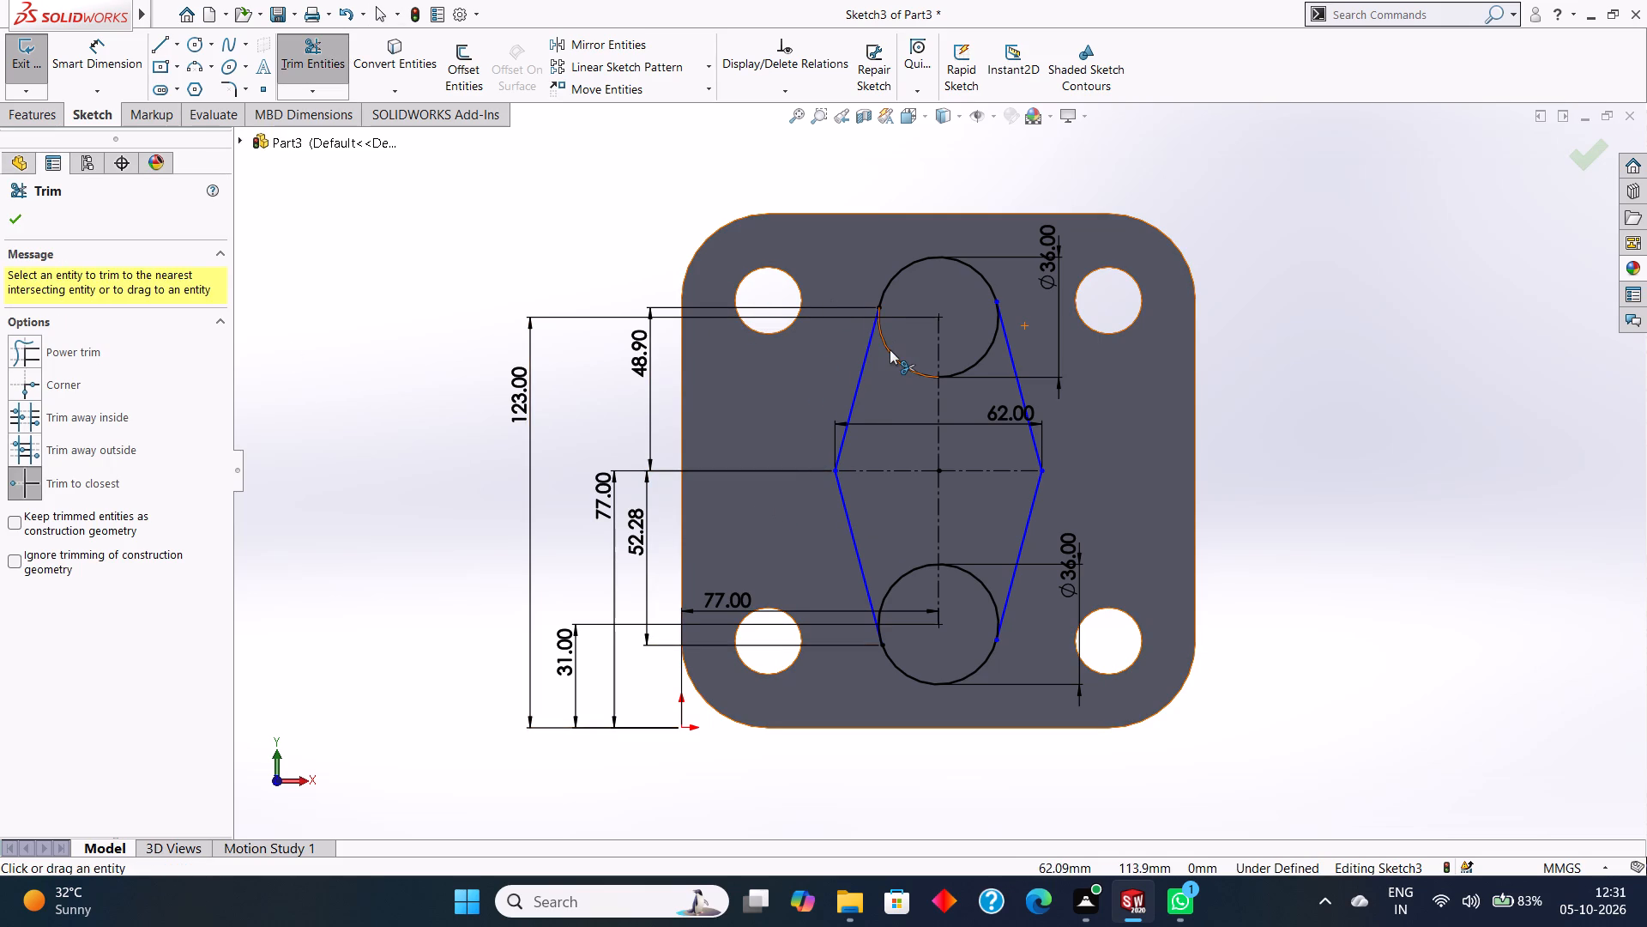
pyautogui.click(890, 349)
pyautogui.click(988, 348)
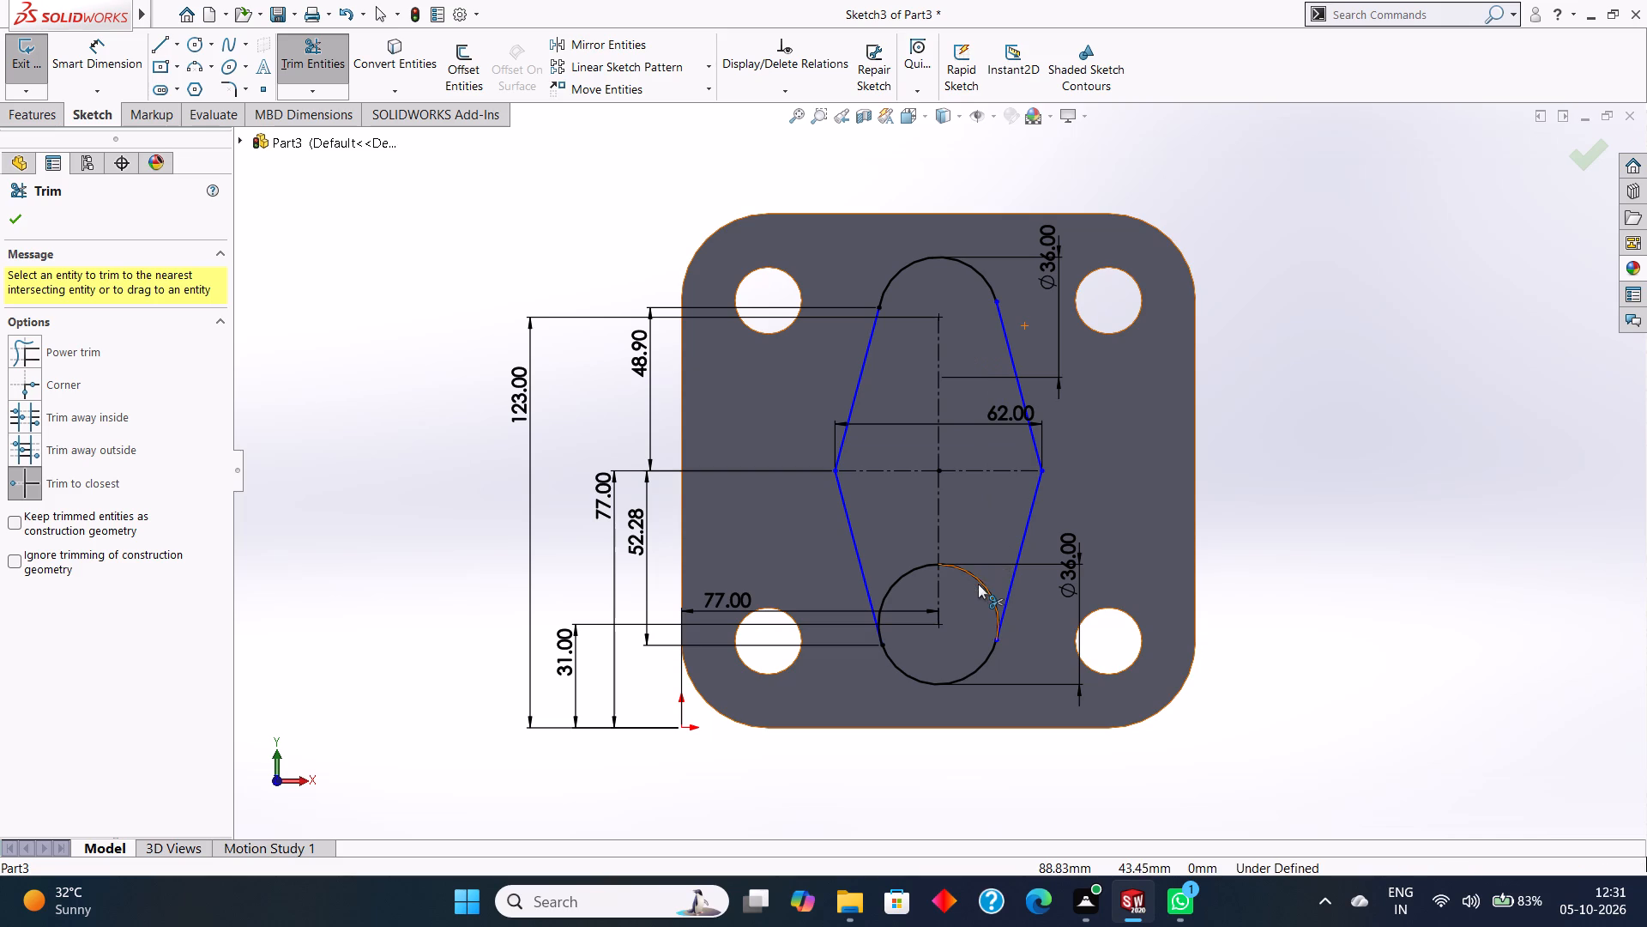
pyautogui.click(978, 585)
pyautogui.click(920, 573)
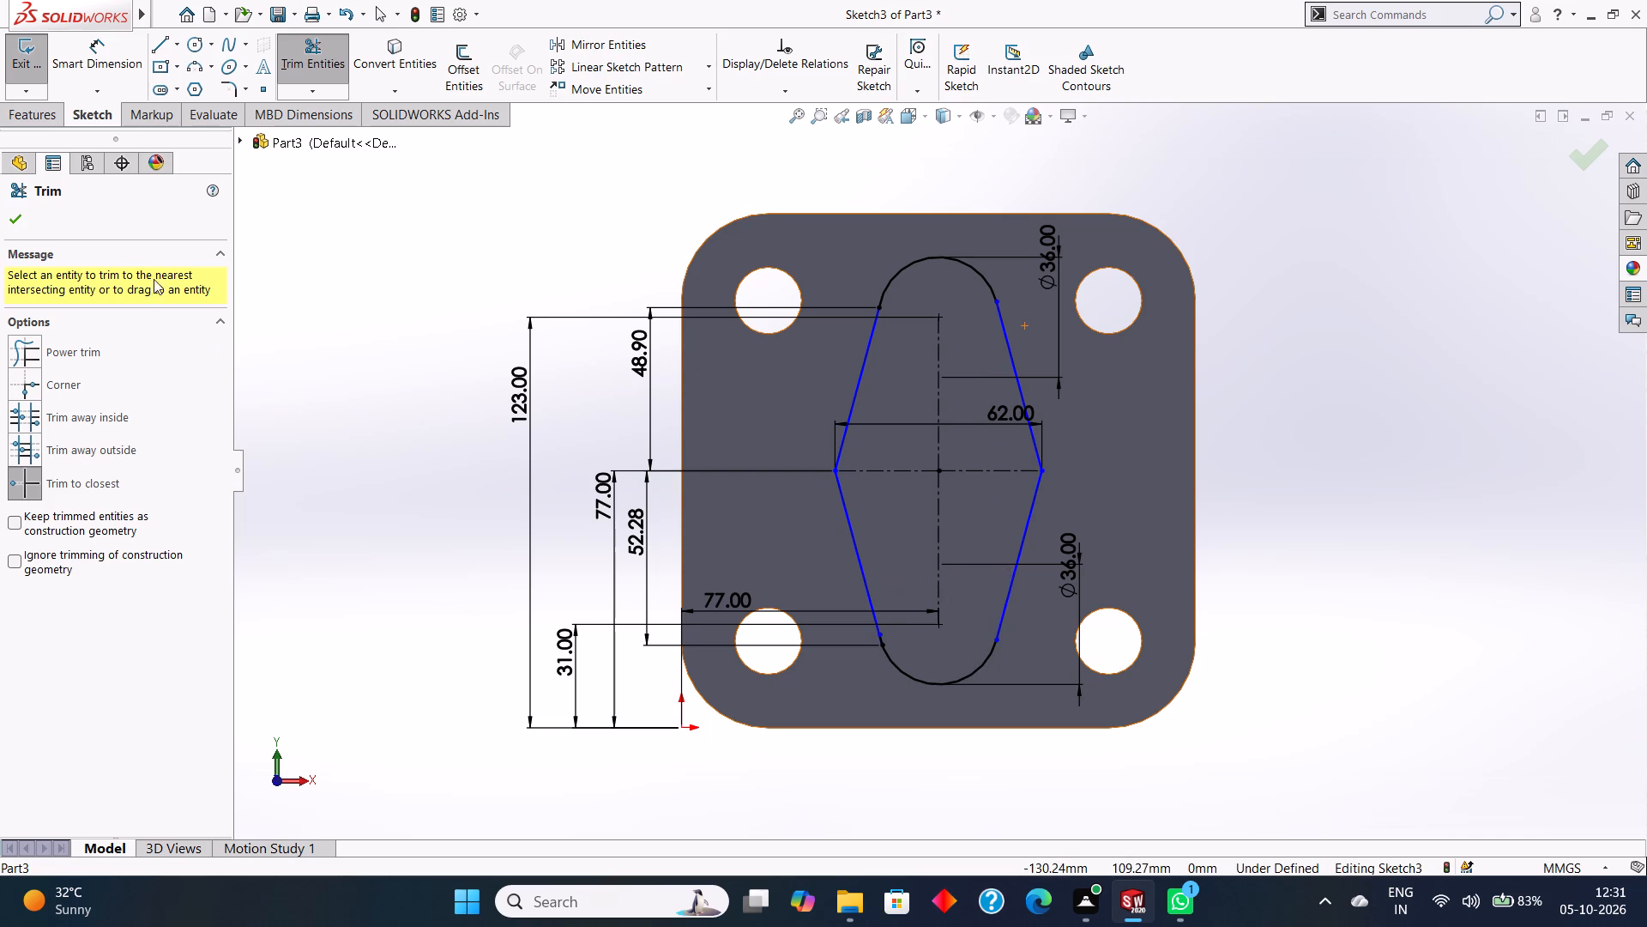
pyautogui.click(9, 211)
# Start the Line tool for another line in the central profile sketch.
pyautogui.click(106, 70)
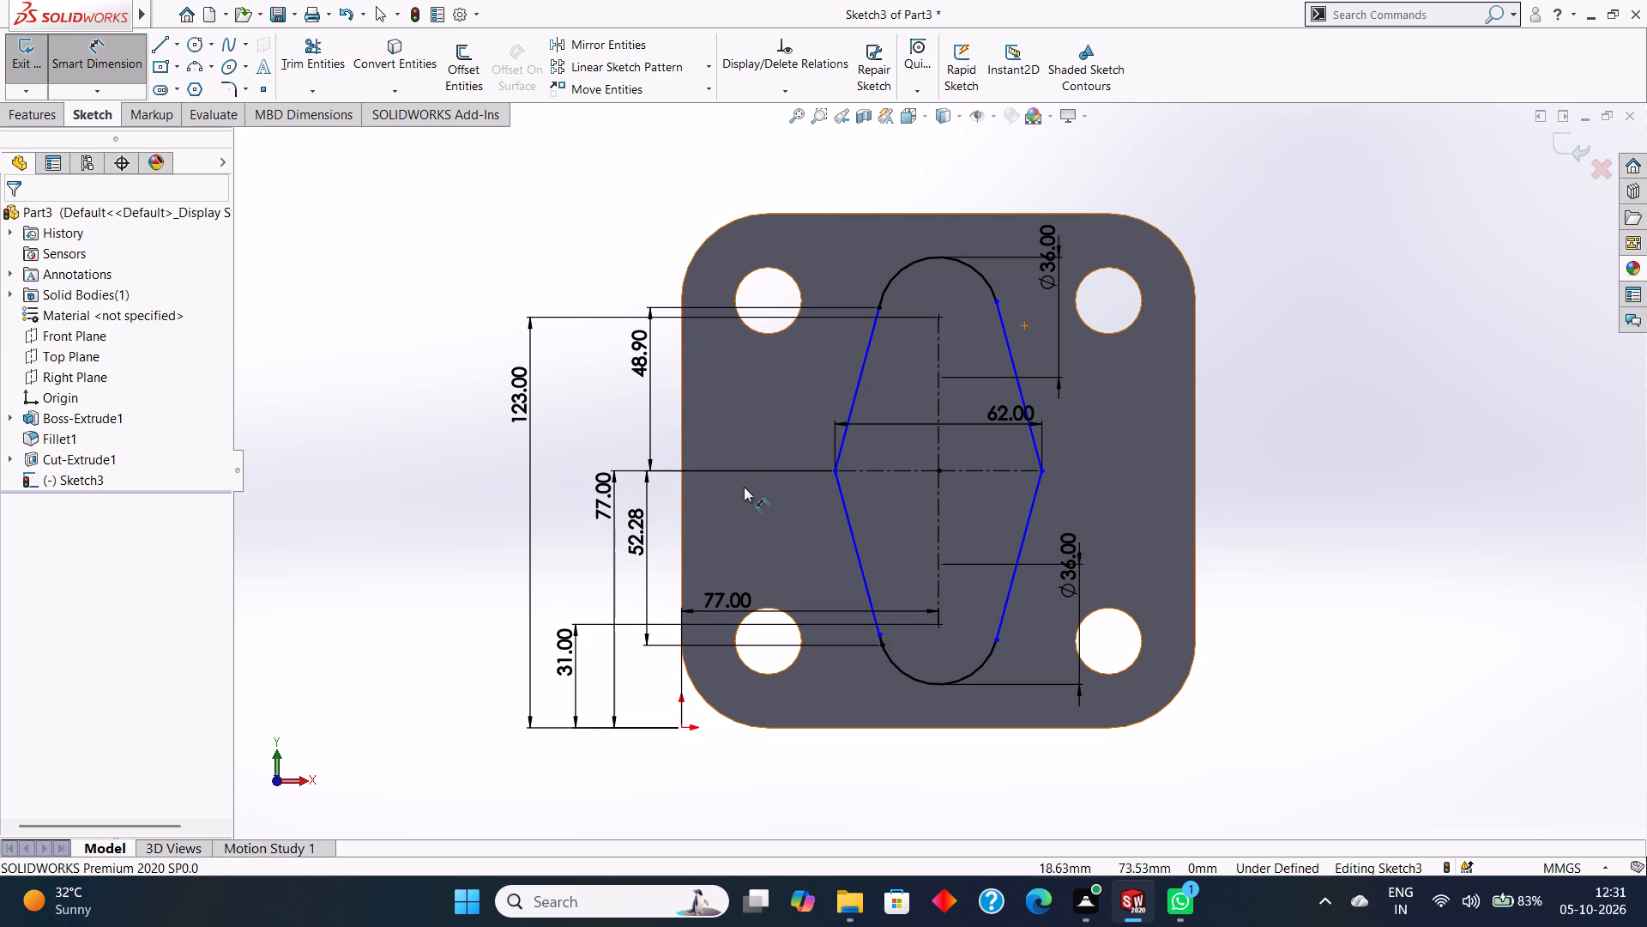
pyautogui.press('Escape')
pyautogui.click(152, 46)
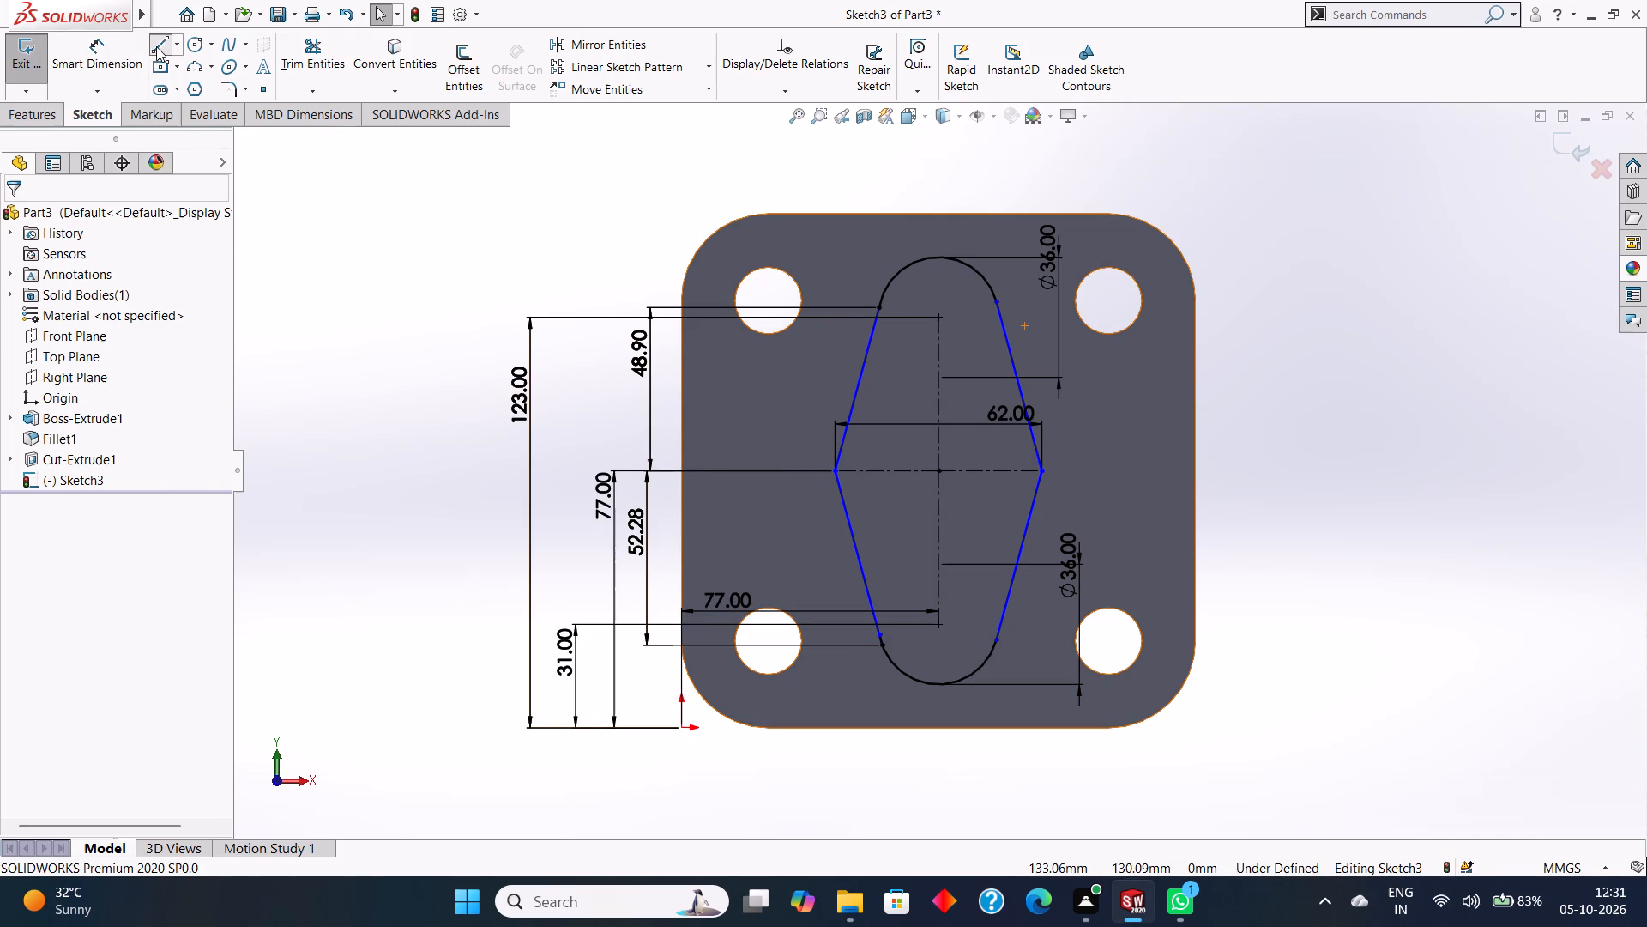
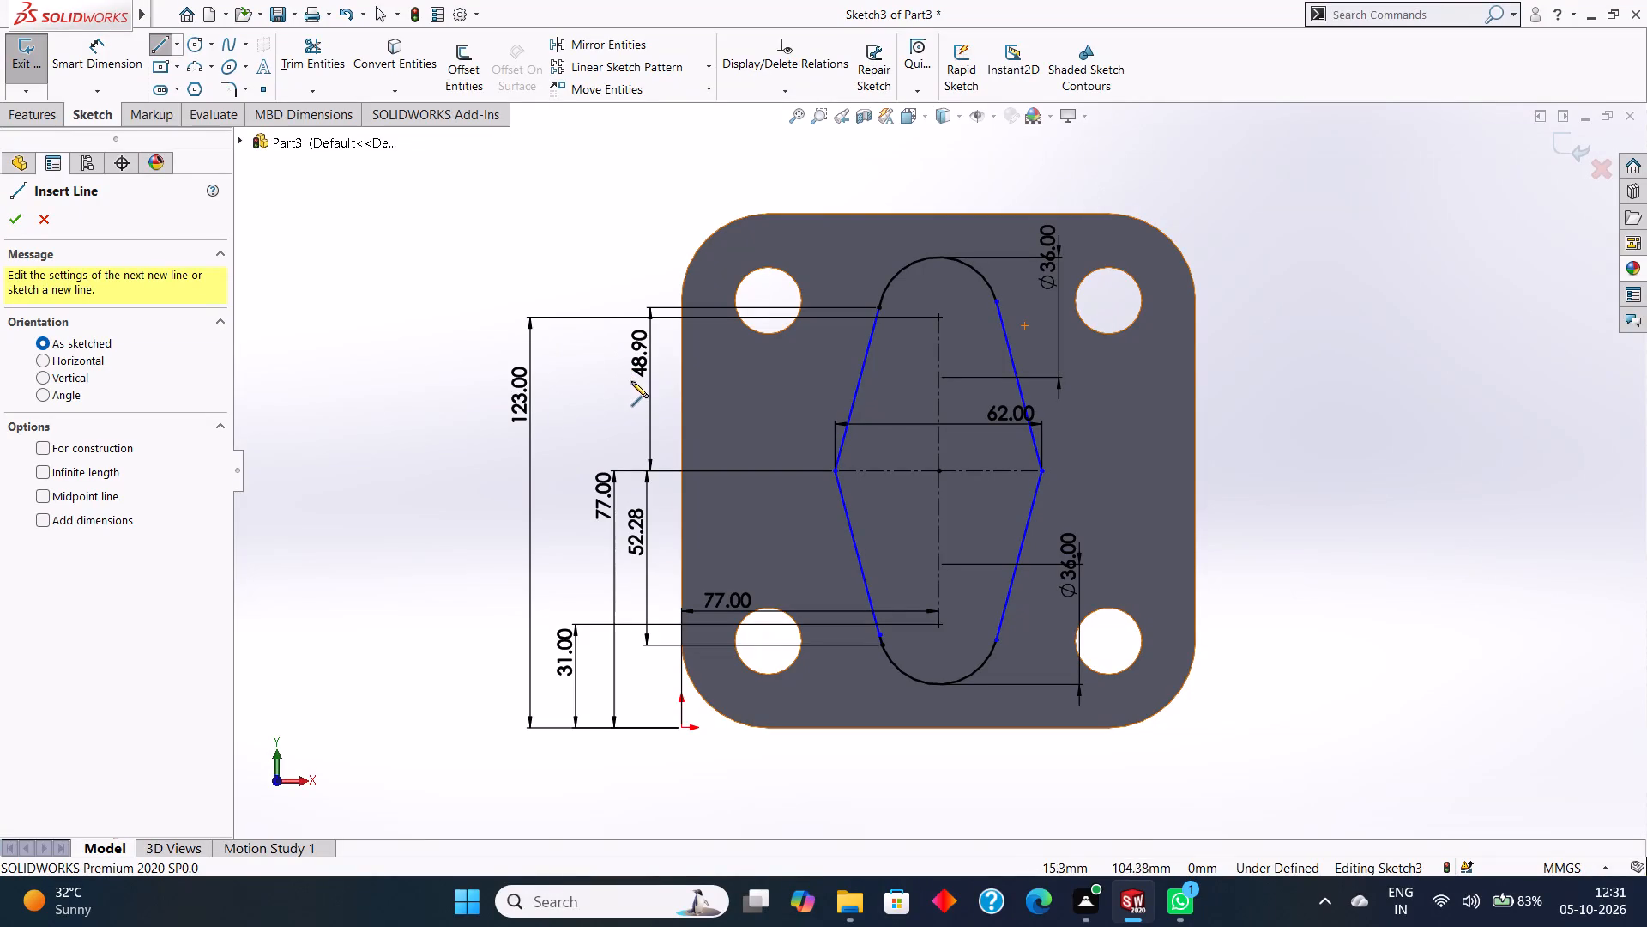
# Sketch a 14 mm horizontal construction line inward from the midpoint of the plate's left edge.
pyautogui.click(685, 471)
pyautogui.press('Escape')
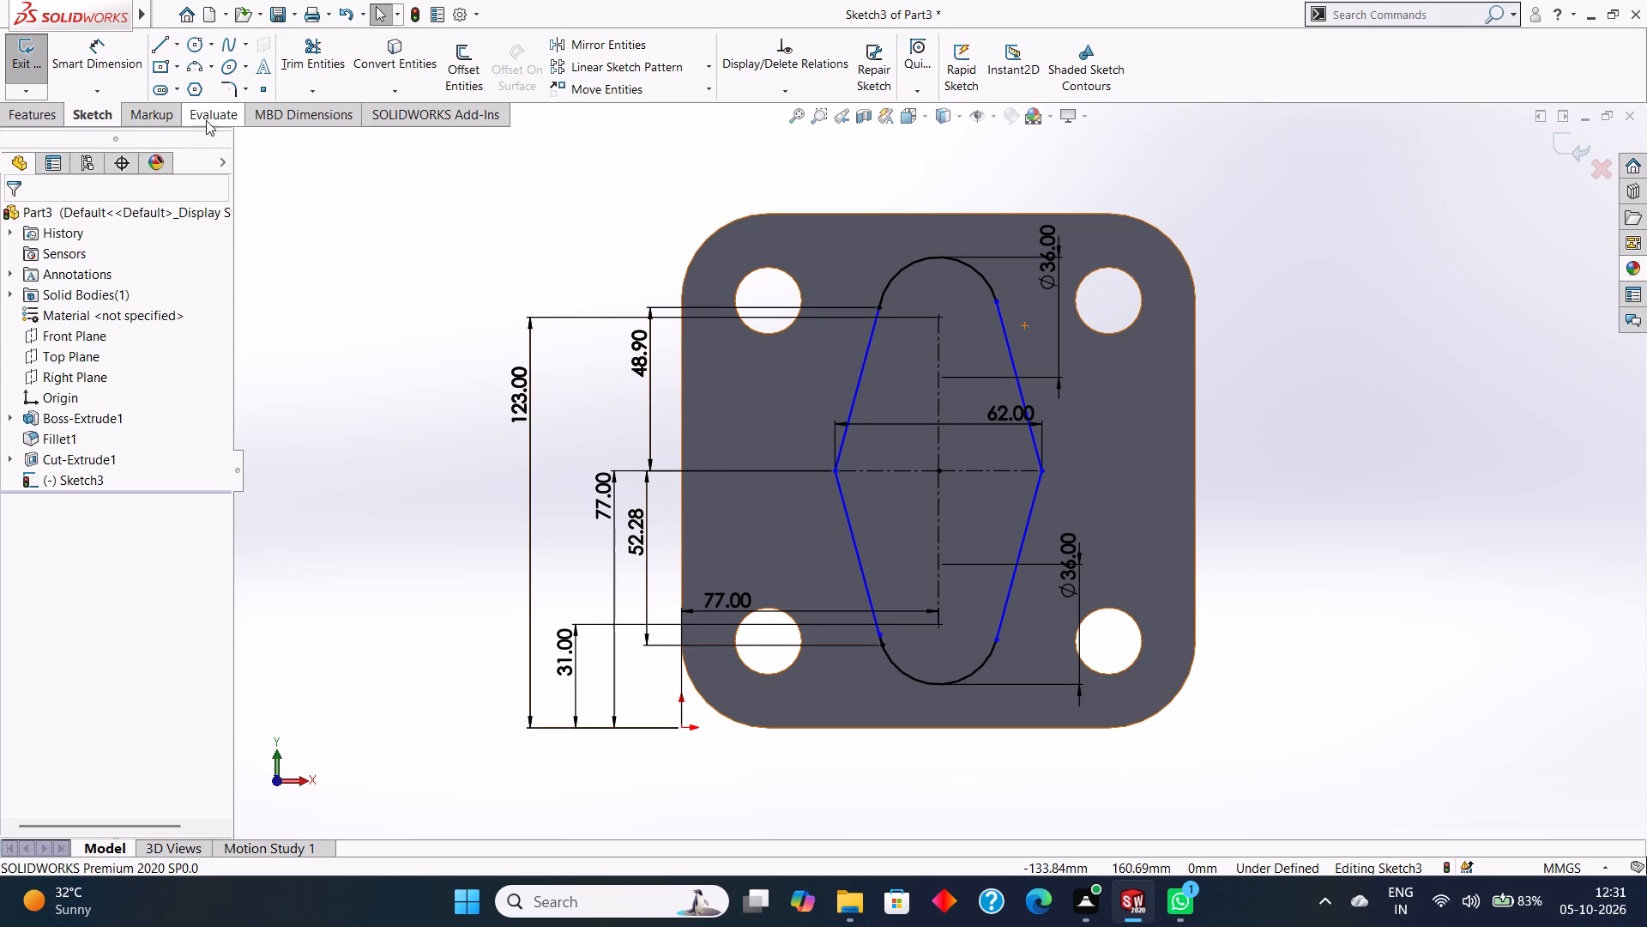
pyautogui.click(178, 46)
pyautogui.click(192, 82)
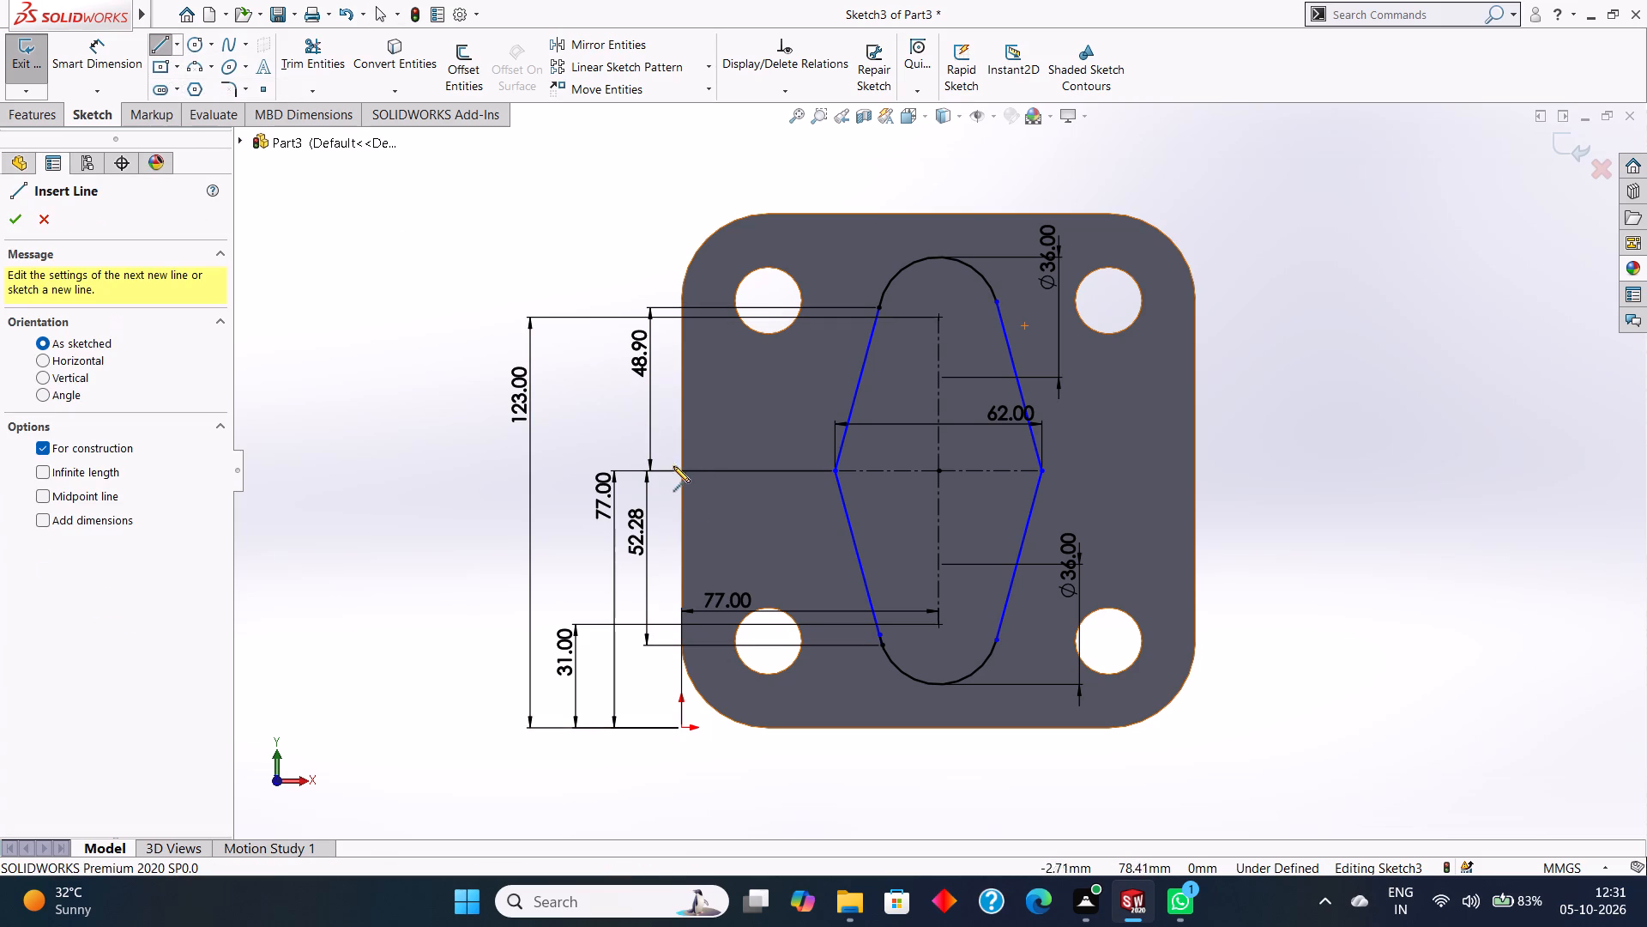
pyautogui.click(680, 471)
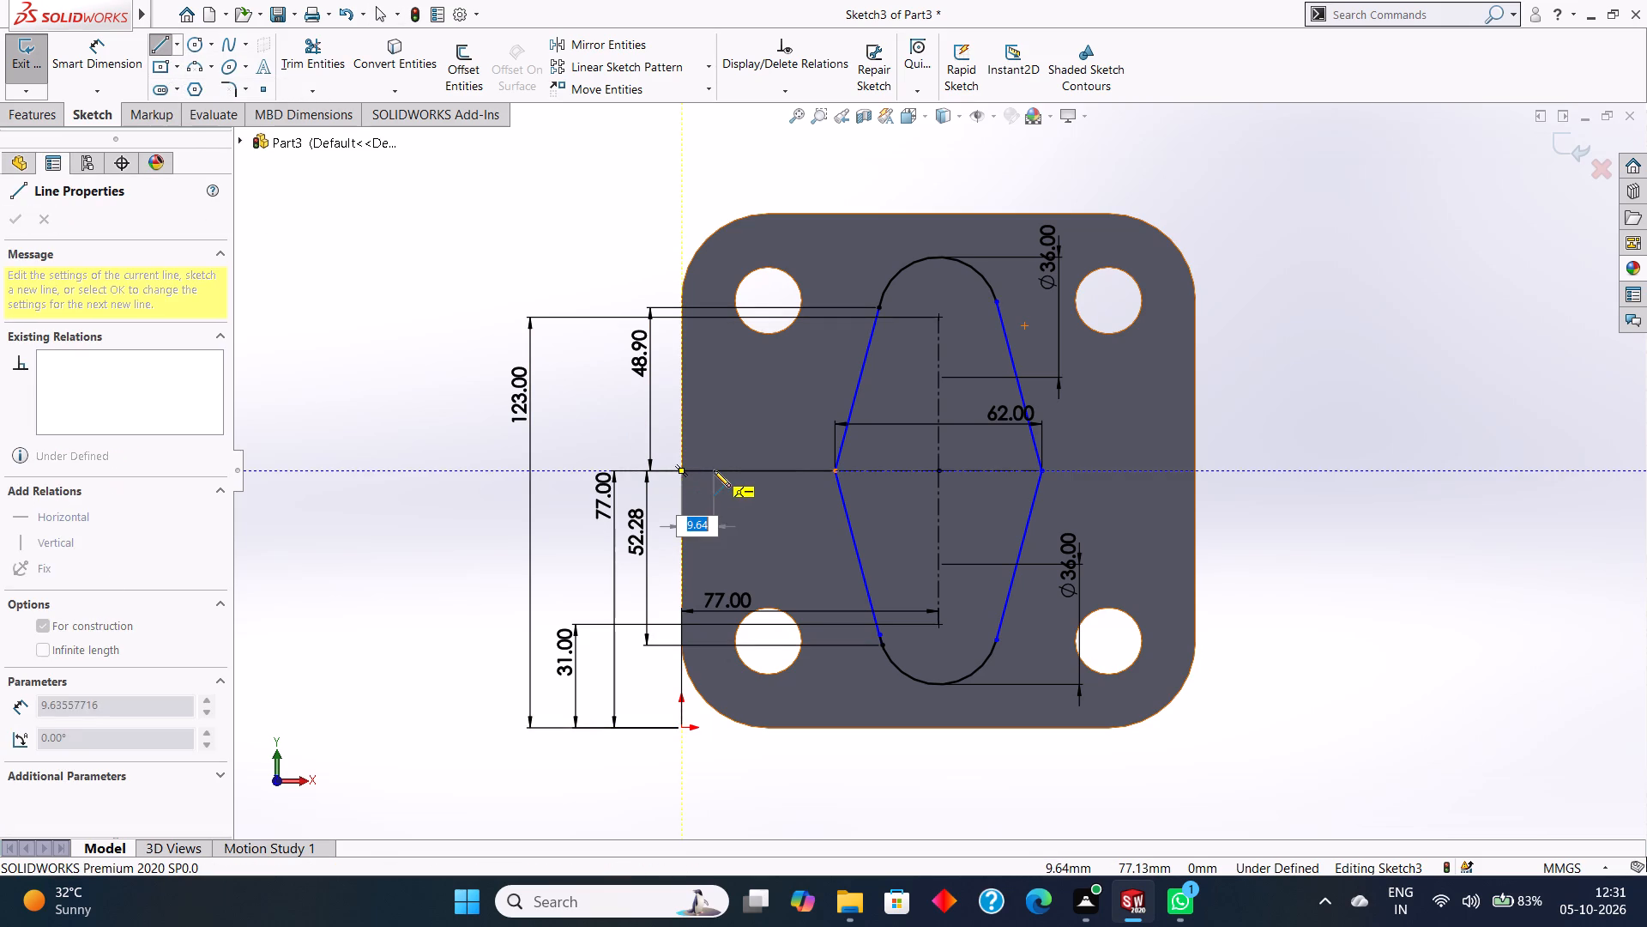
pyautogui.write('14')
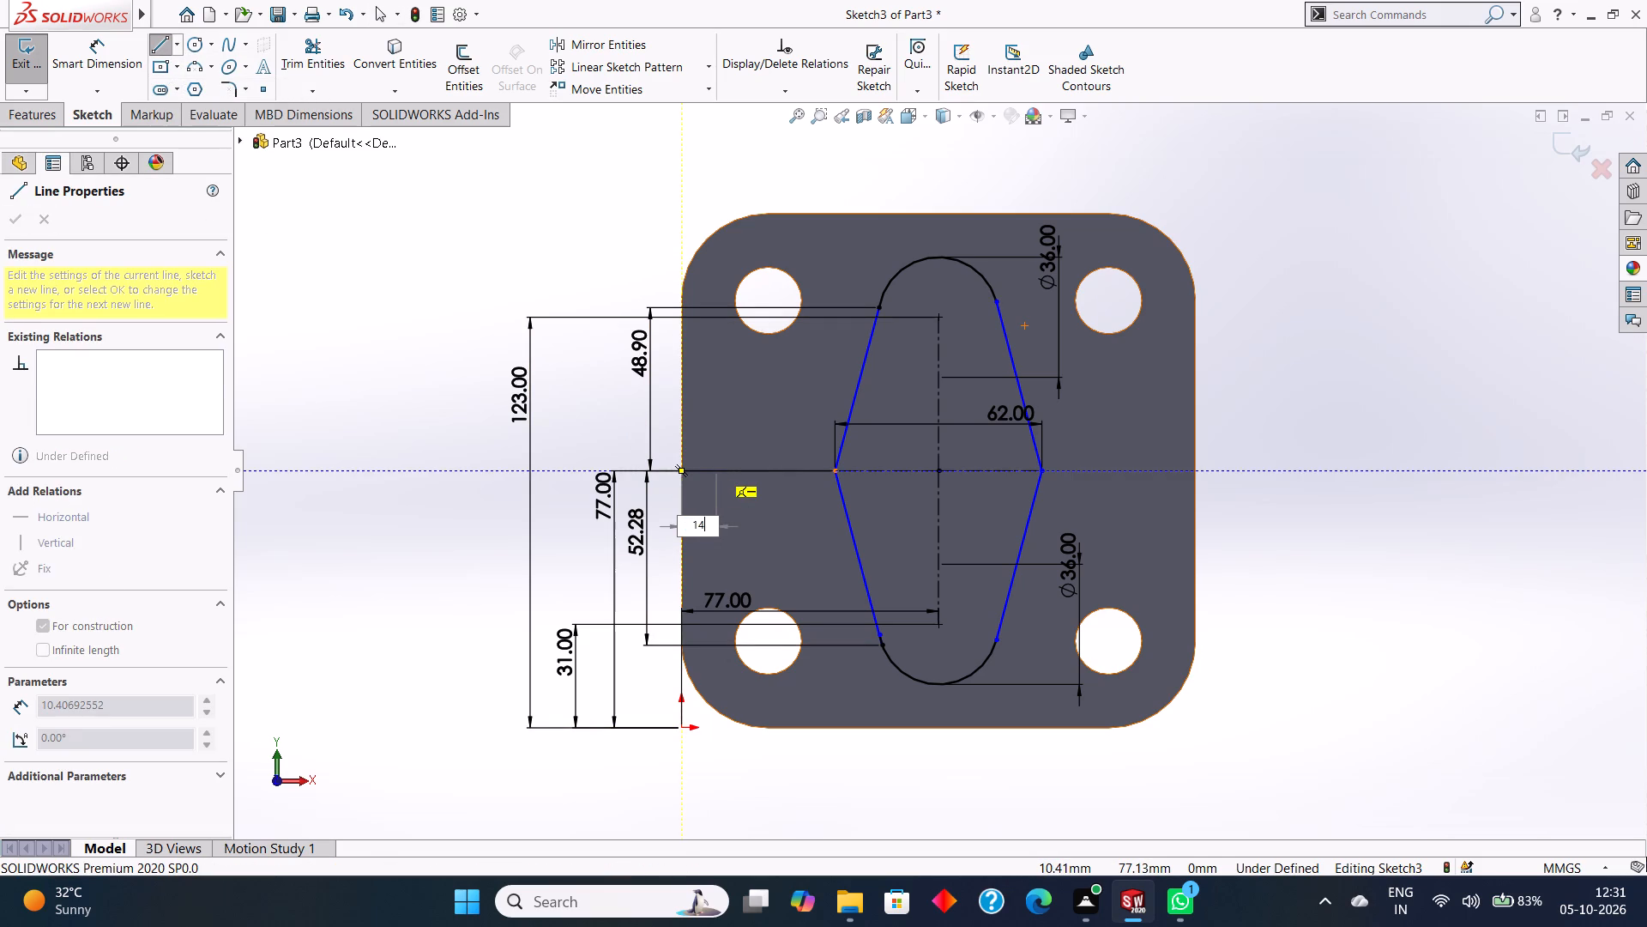
pyautogui.press('Return')
pyautogui.click(956, 454)
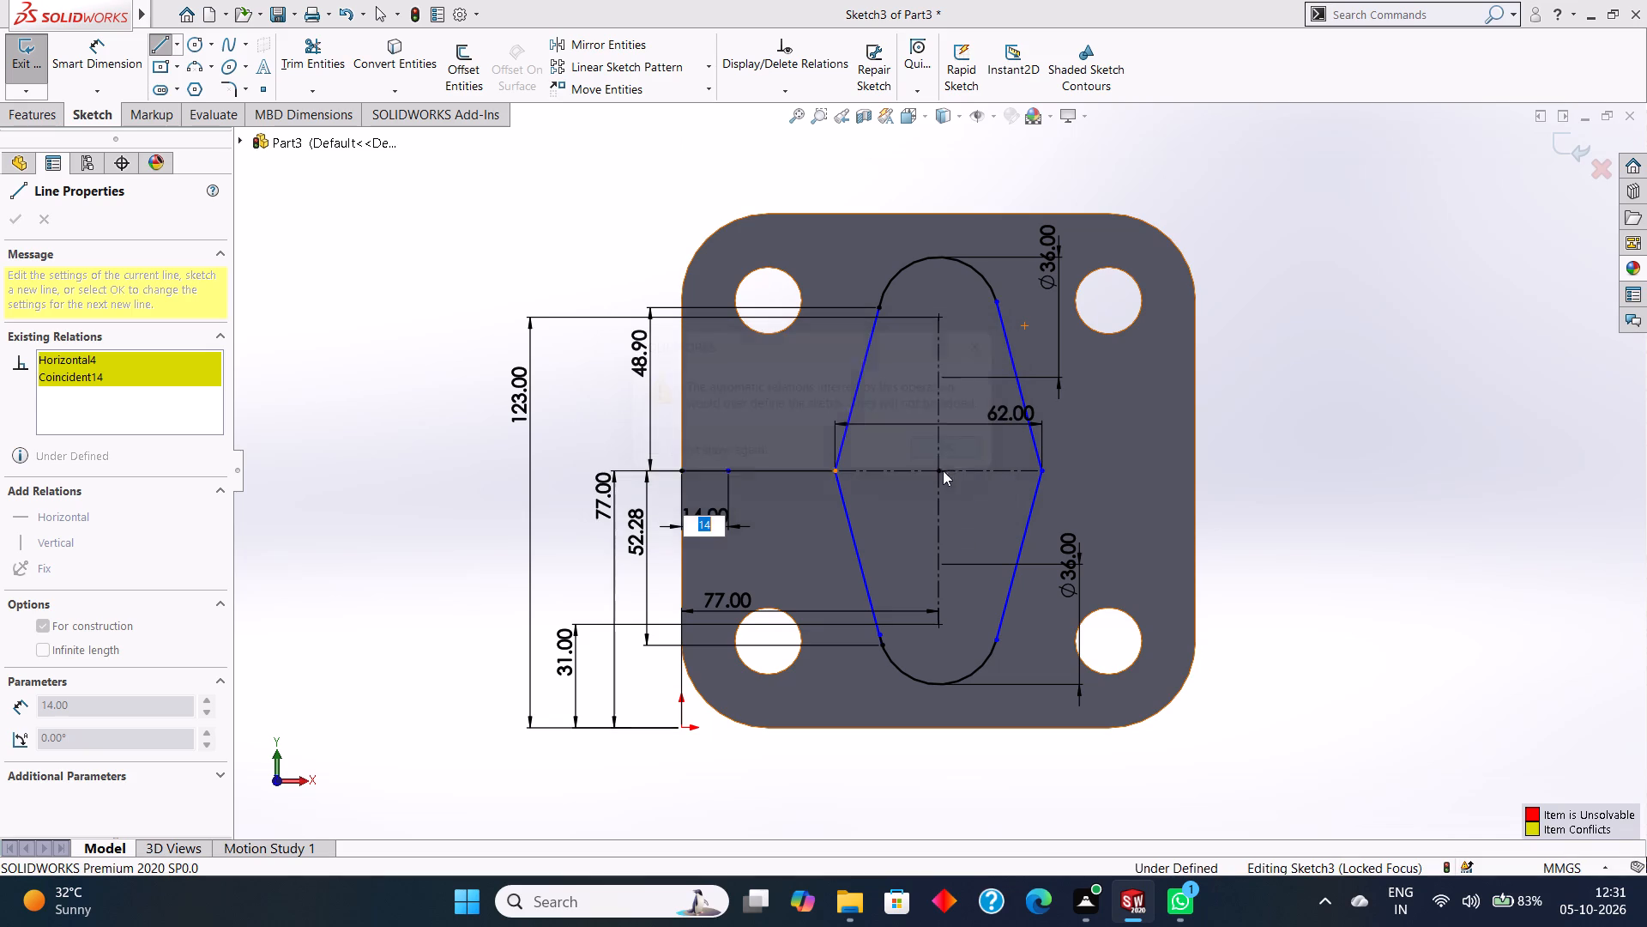
pyautogui.press('`')
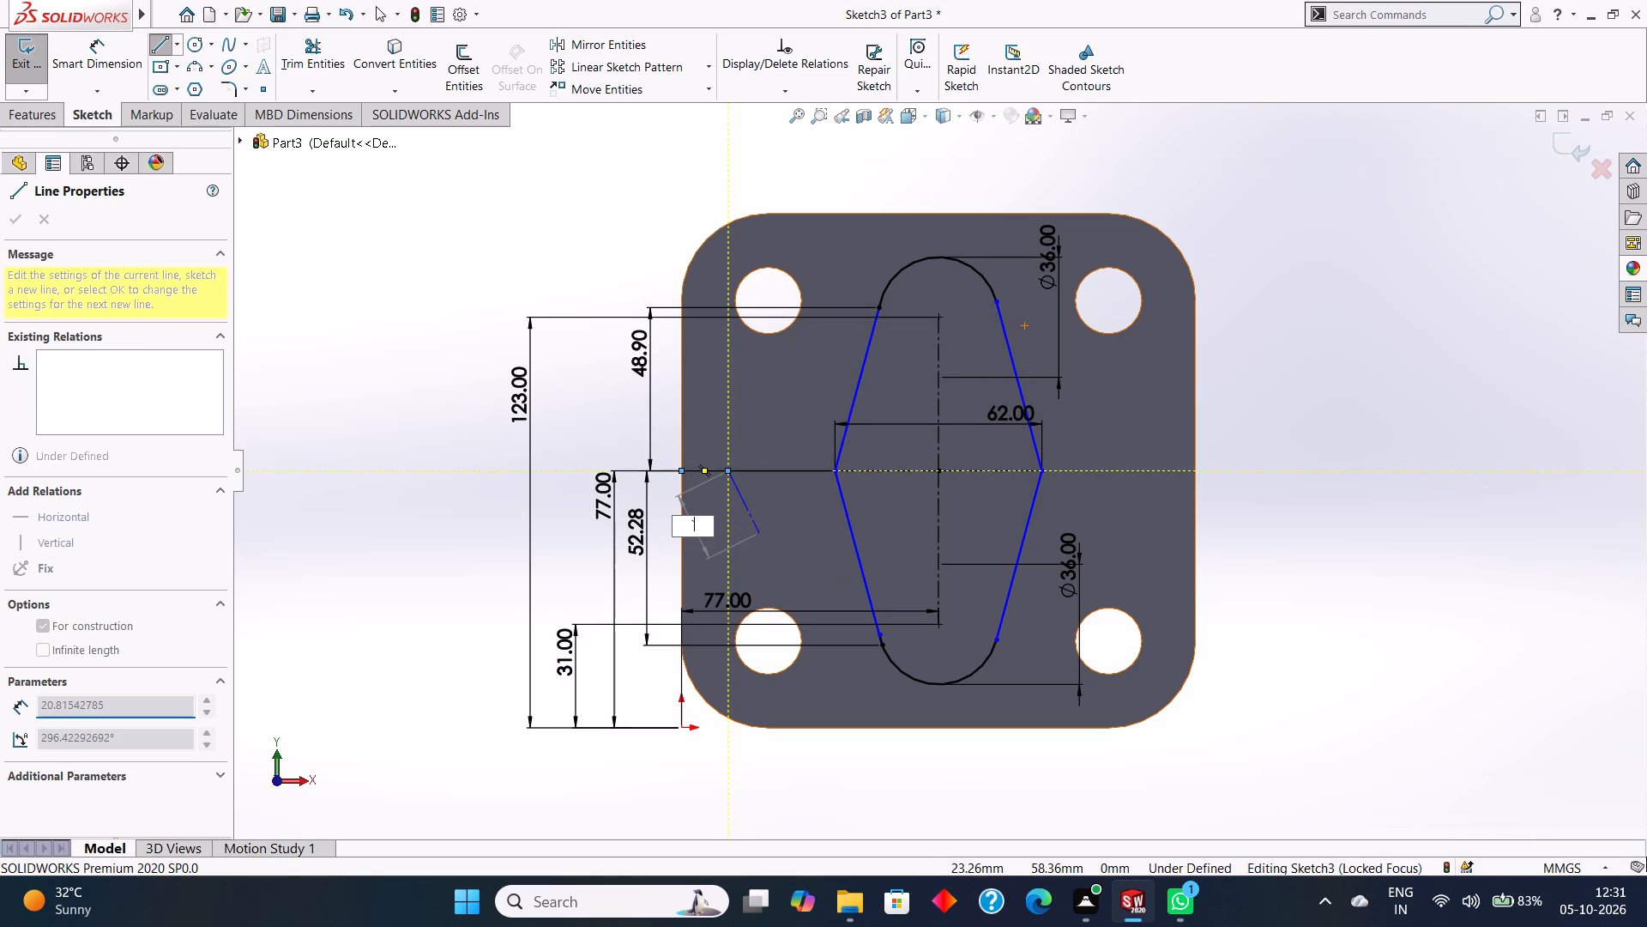
pyautogui.press('Escape')
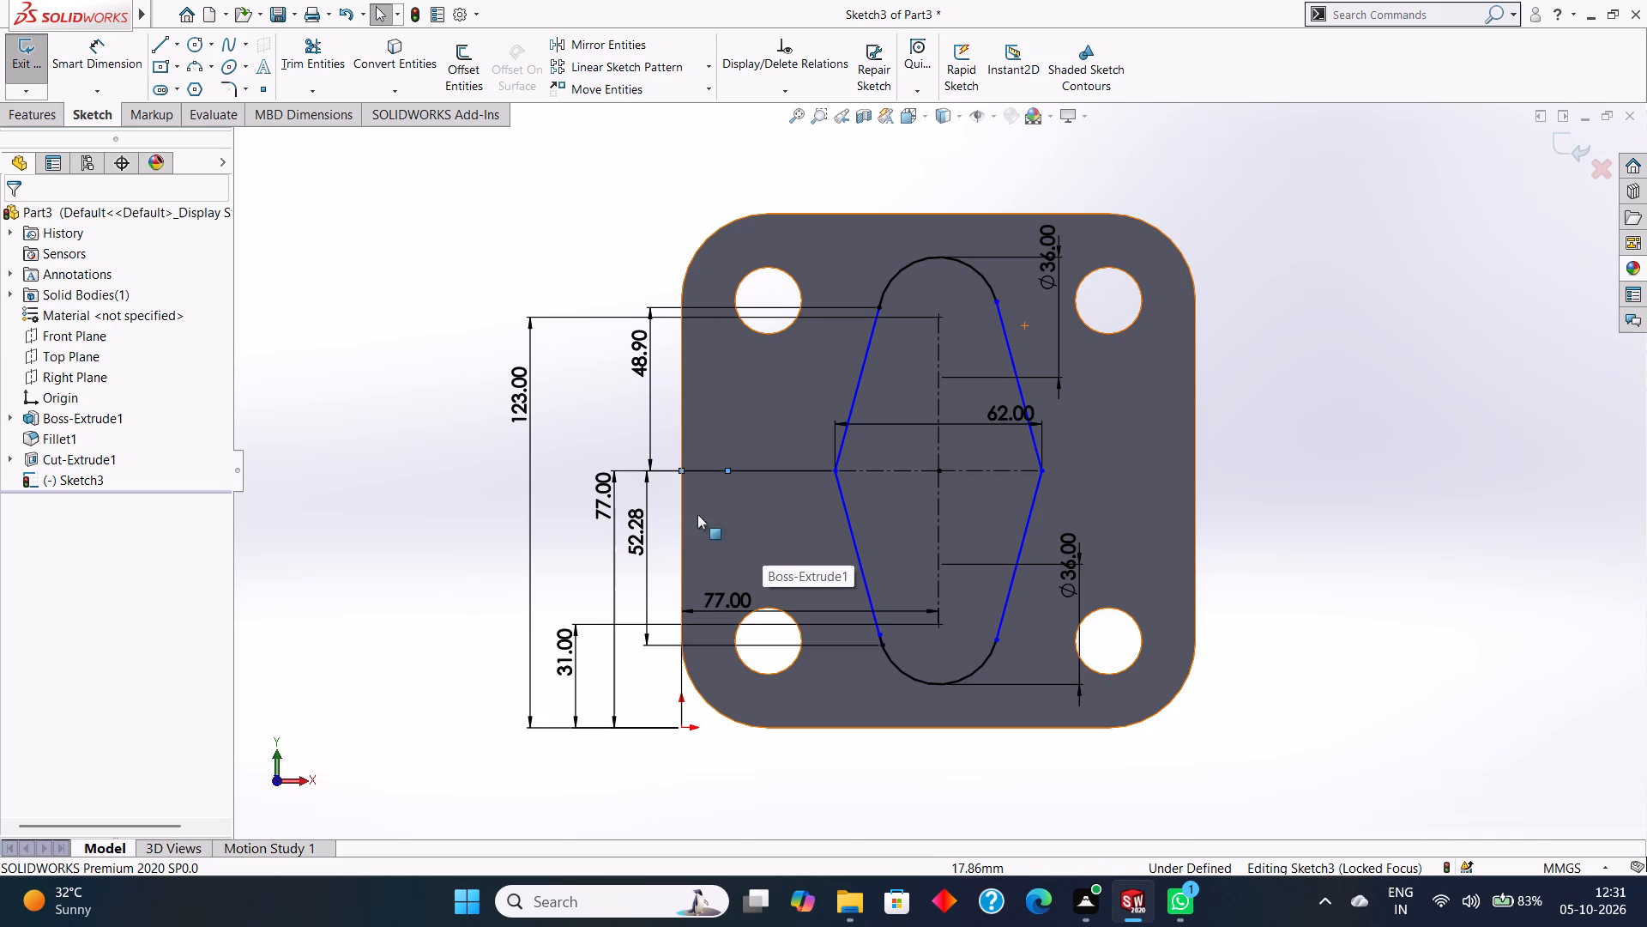
# Sketch a 9 mm vertical line upward from the left vertex of the central profile.
pyautogui.click(152, 45)
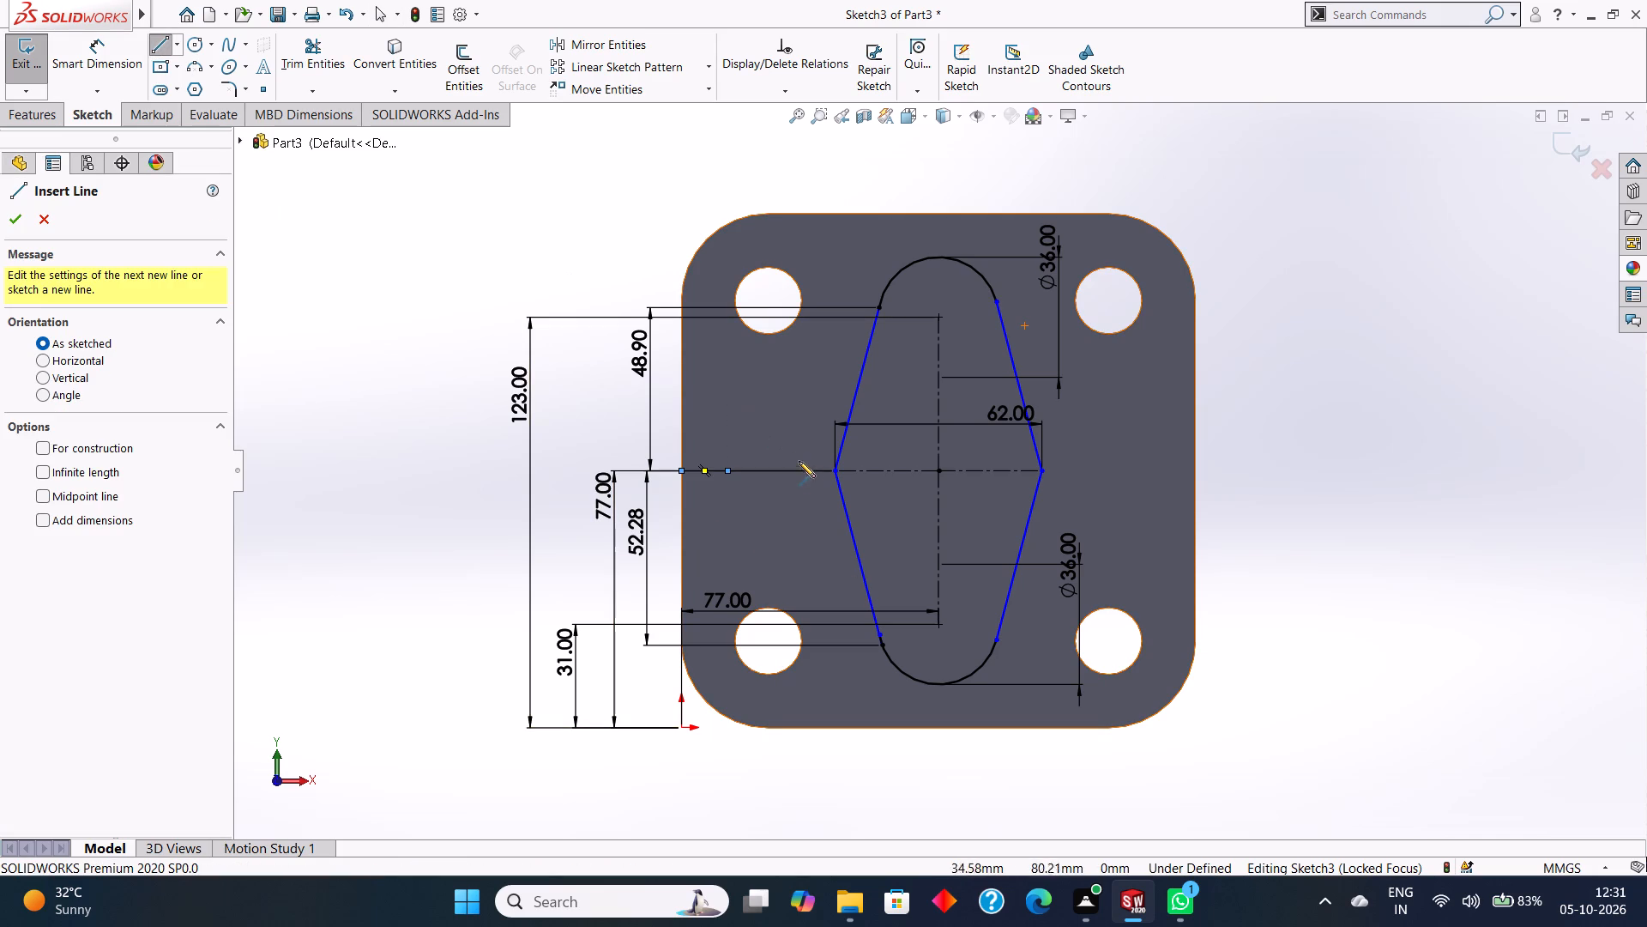
pyautogui.click(836, 470)
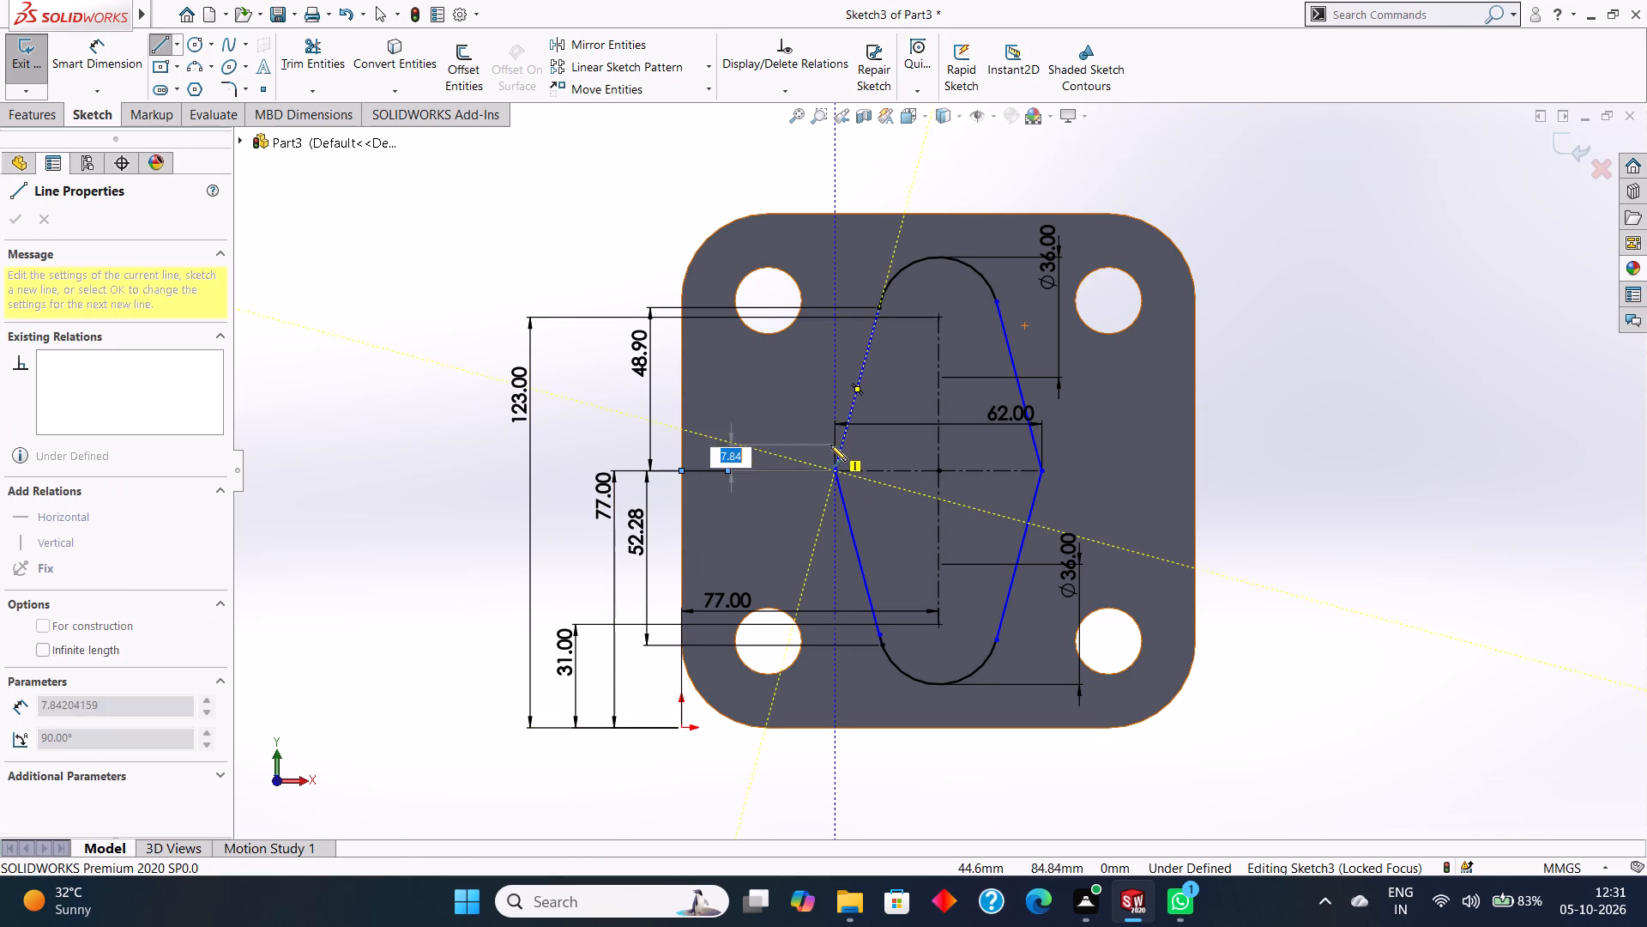
pyautogui.press('9')
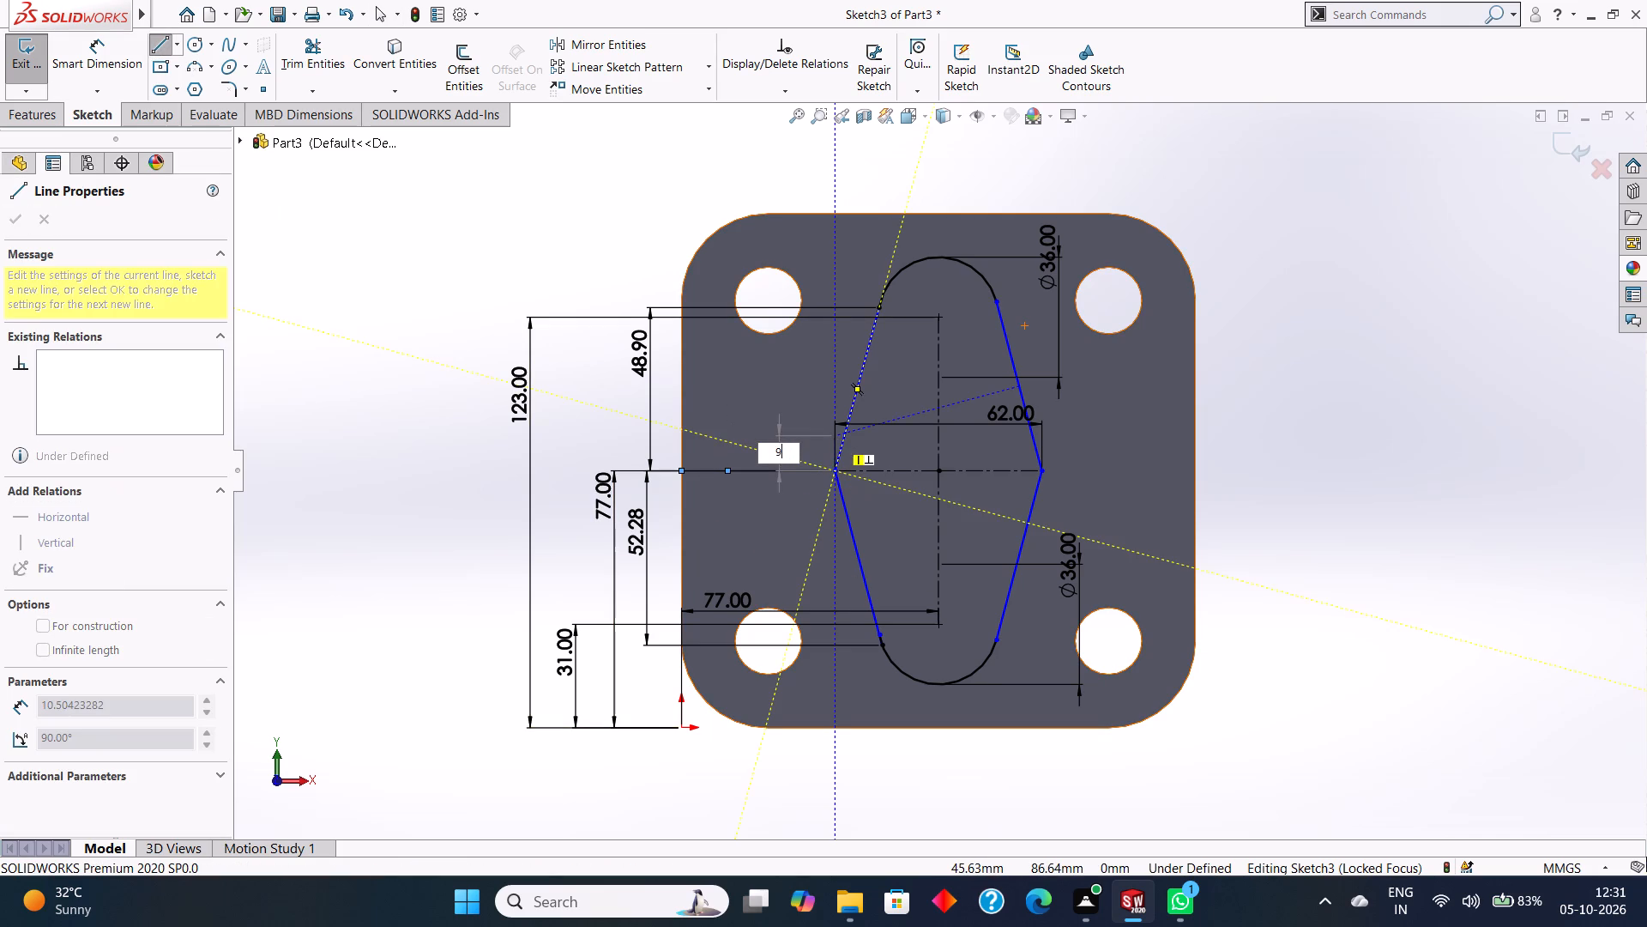
pyautogui.press('Return')
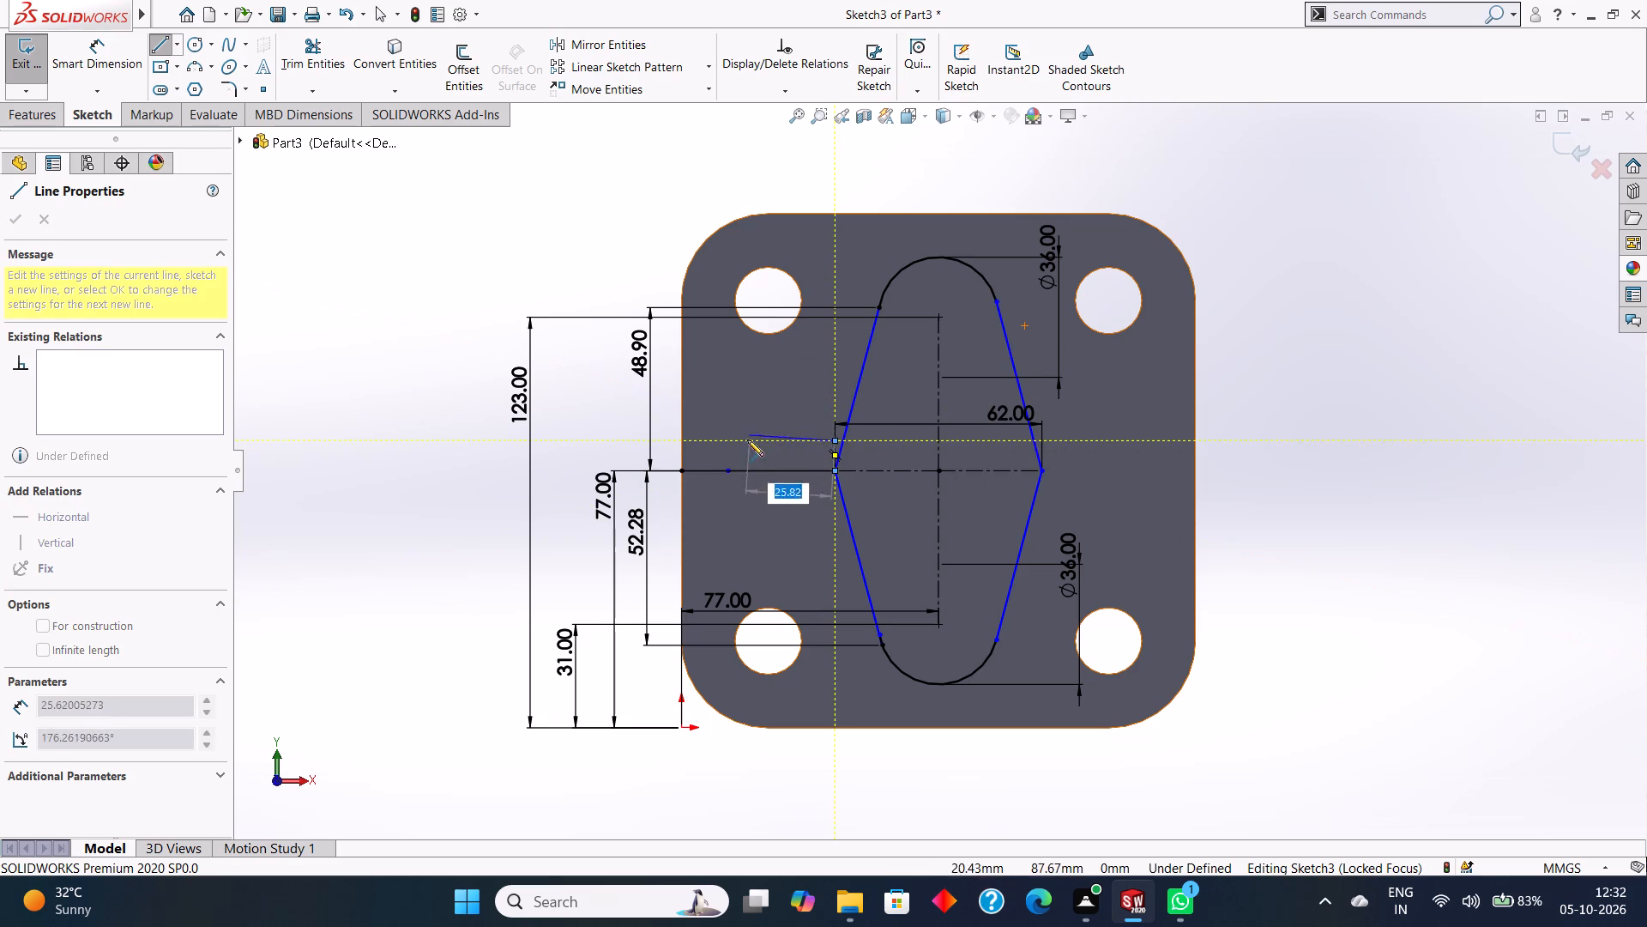
pyautogui.press('Escape')
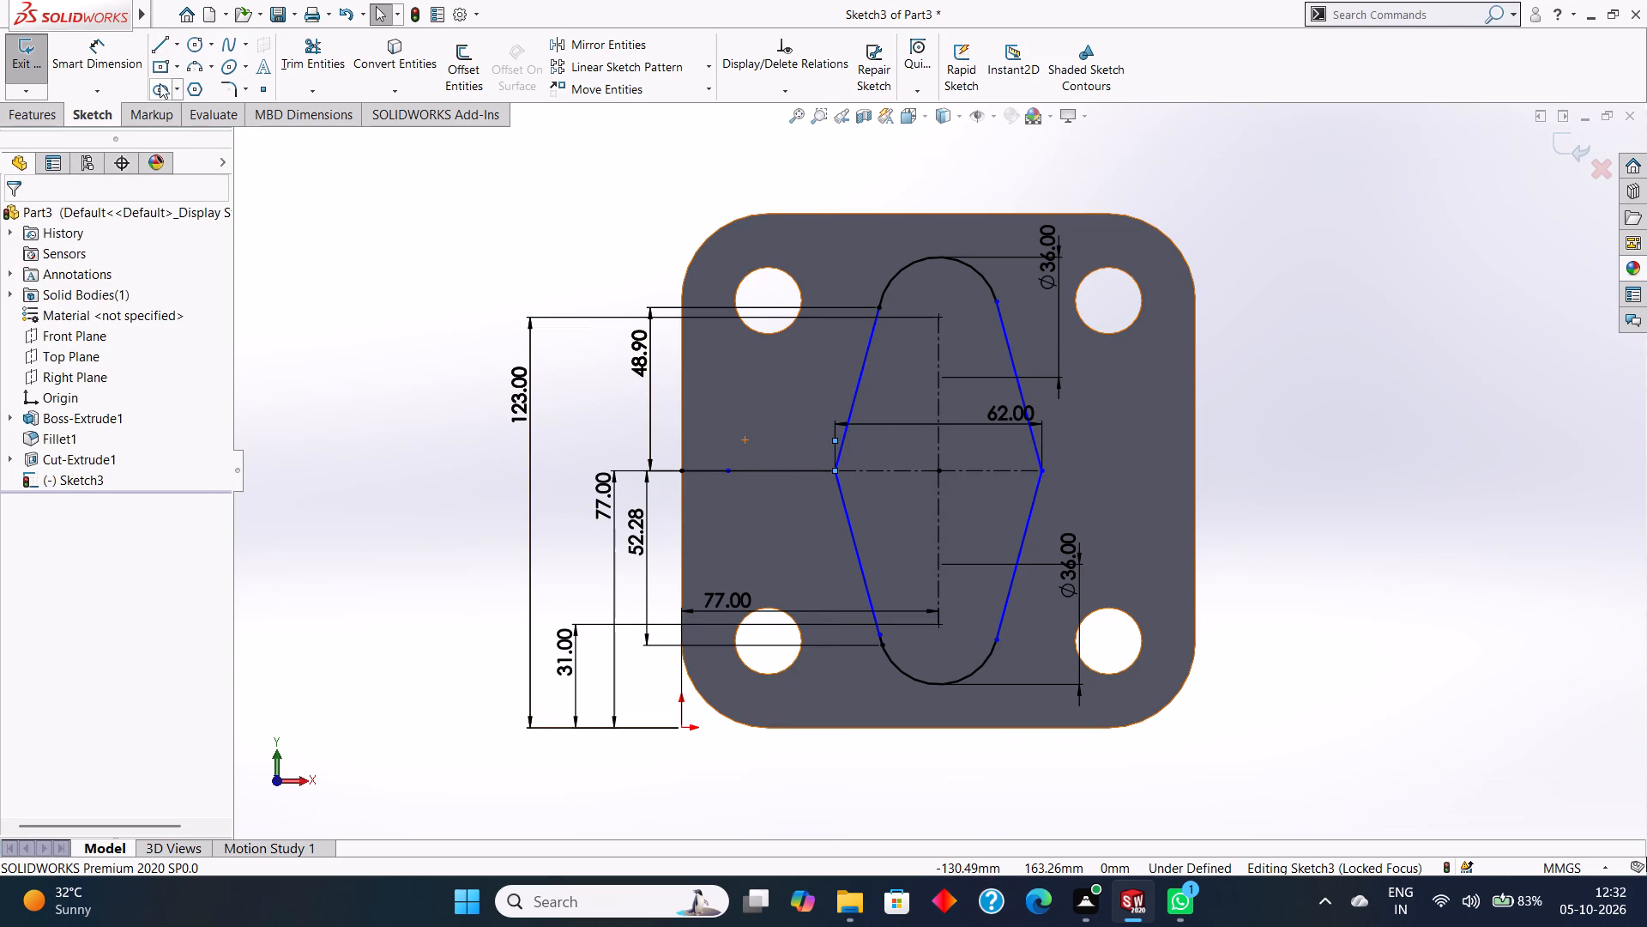
# Sketch connected lines from the profile's left vertex: 9 mm down, 32 mm left, 10 mm down, and about 37 mm right to the lower slanted line.
pyautogui.click(151, 46)
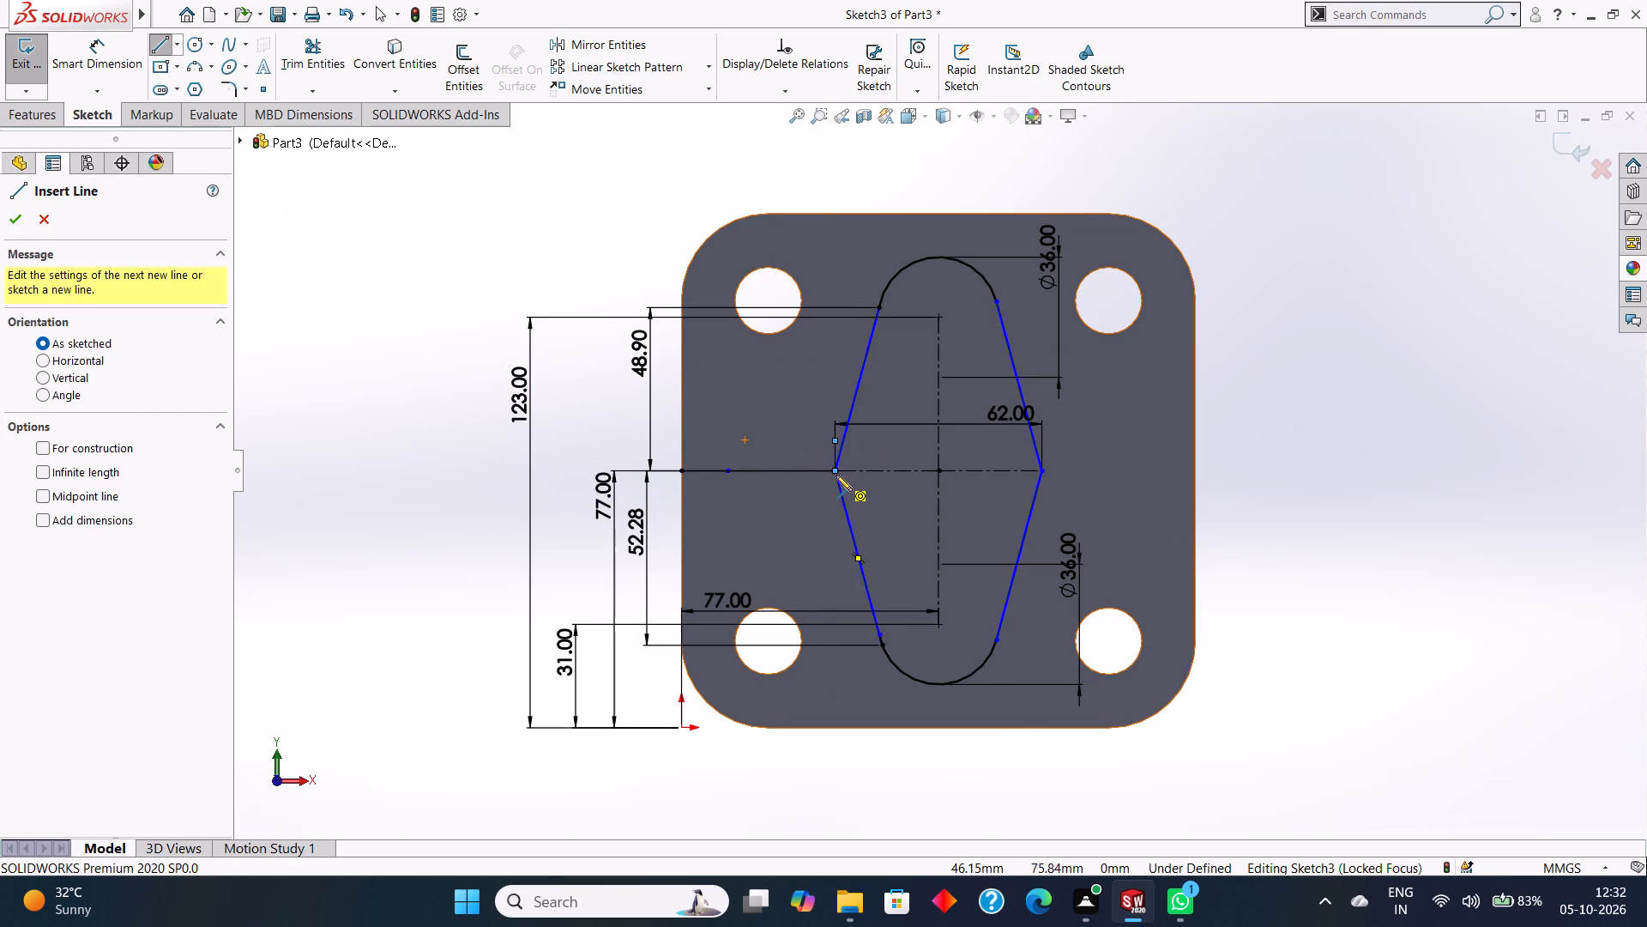
pyautogui.click(834, 470)
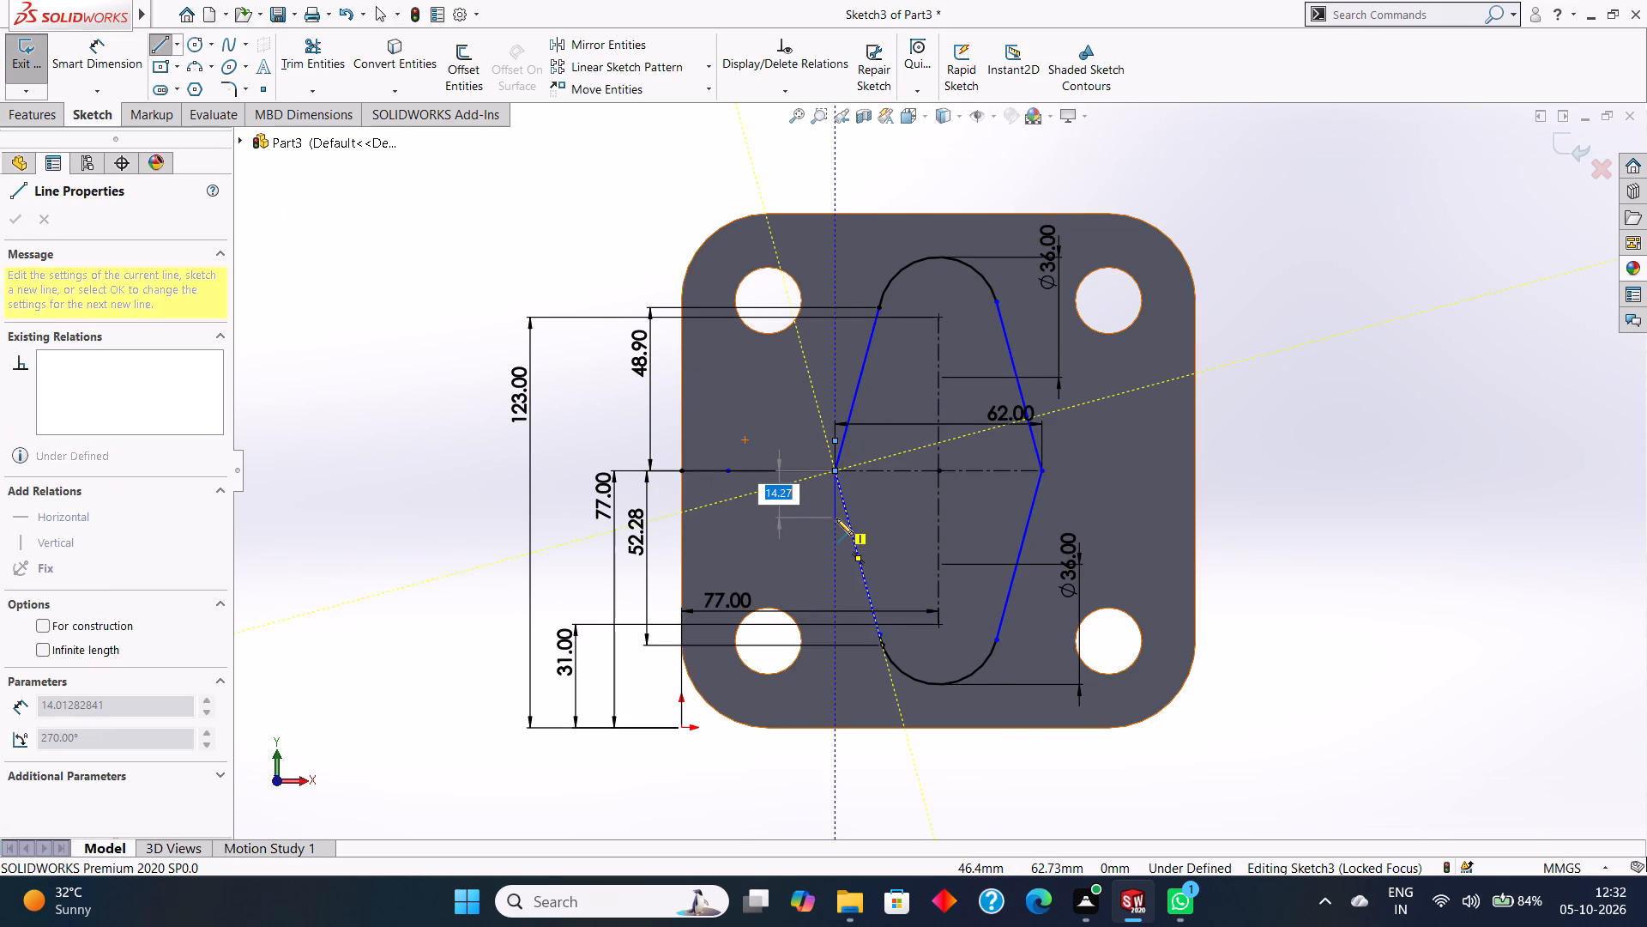
pyautogui.press('9')
pyautogui.press('Return')
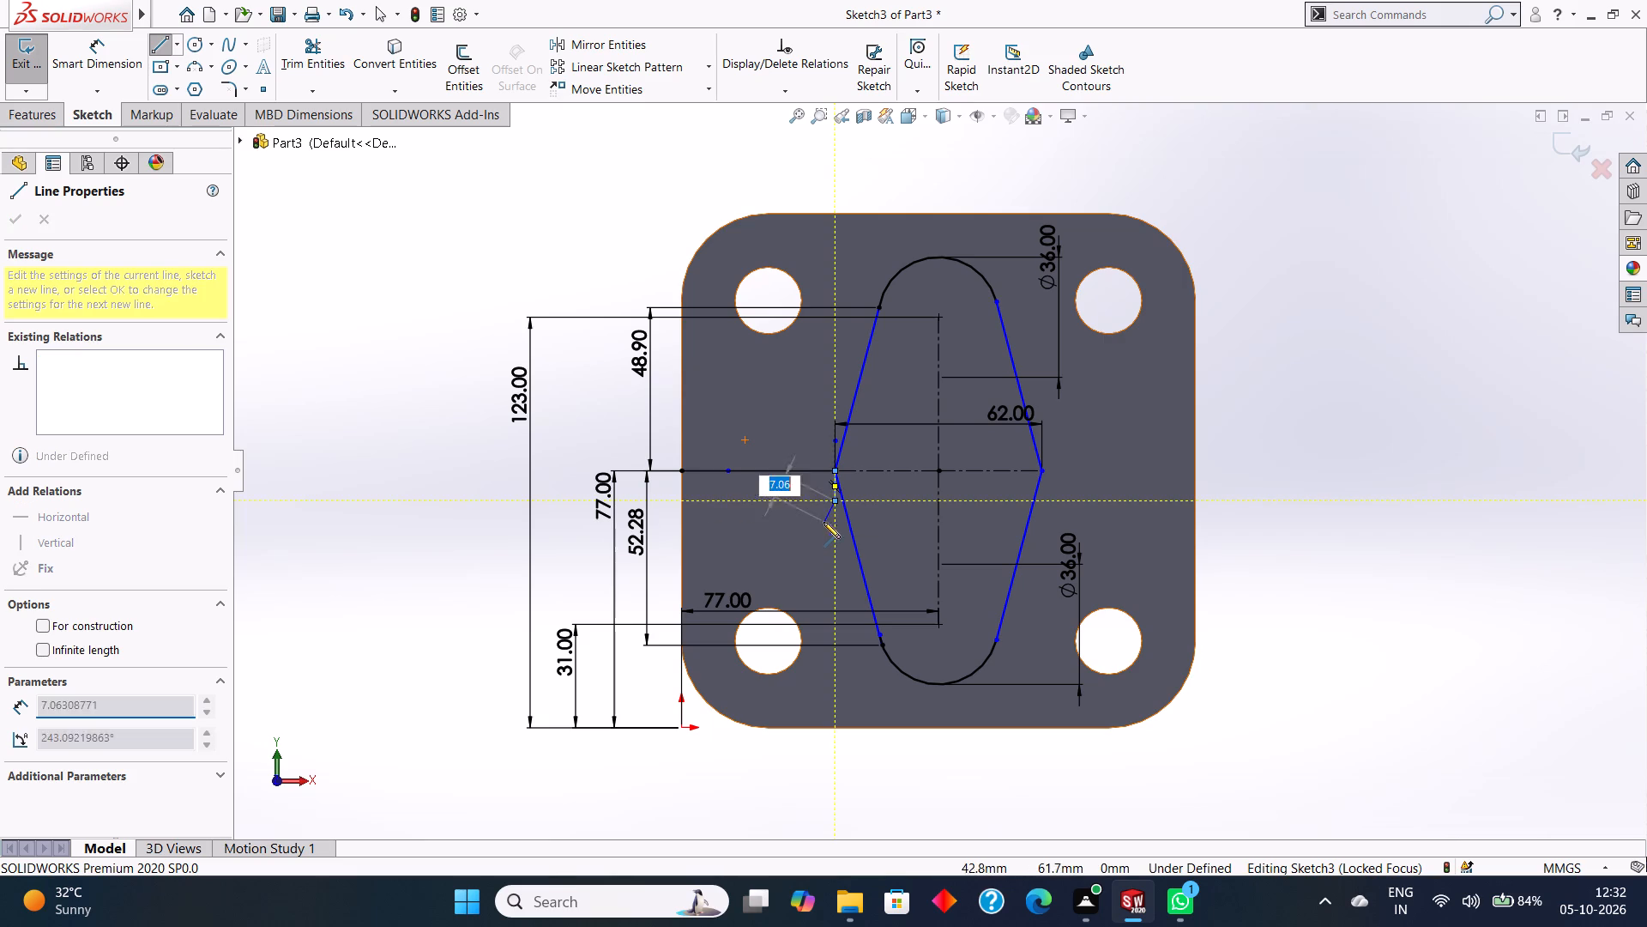
pyautogui.click(727, 503)
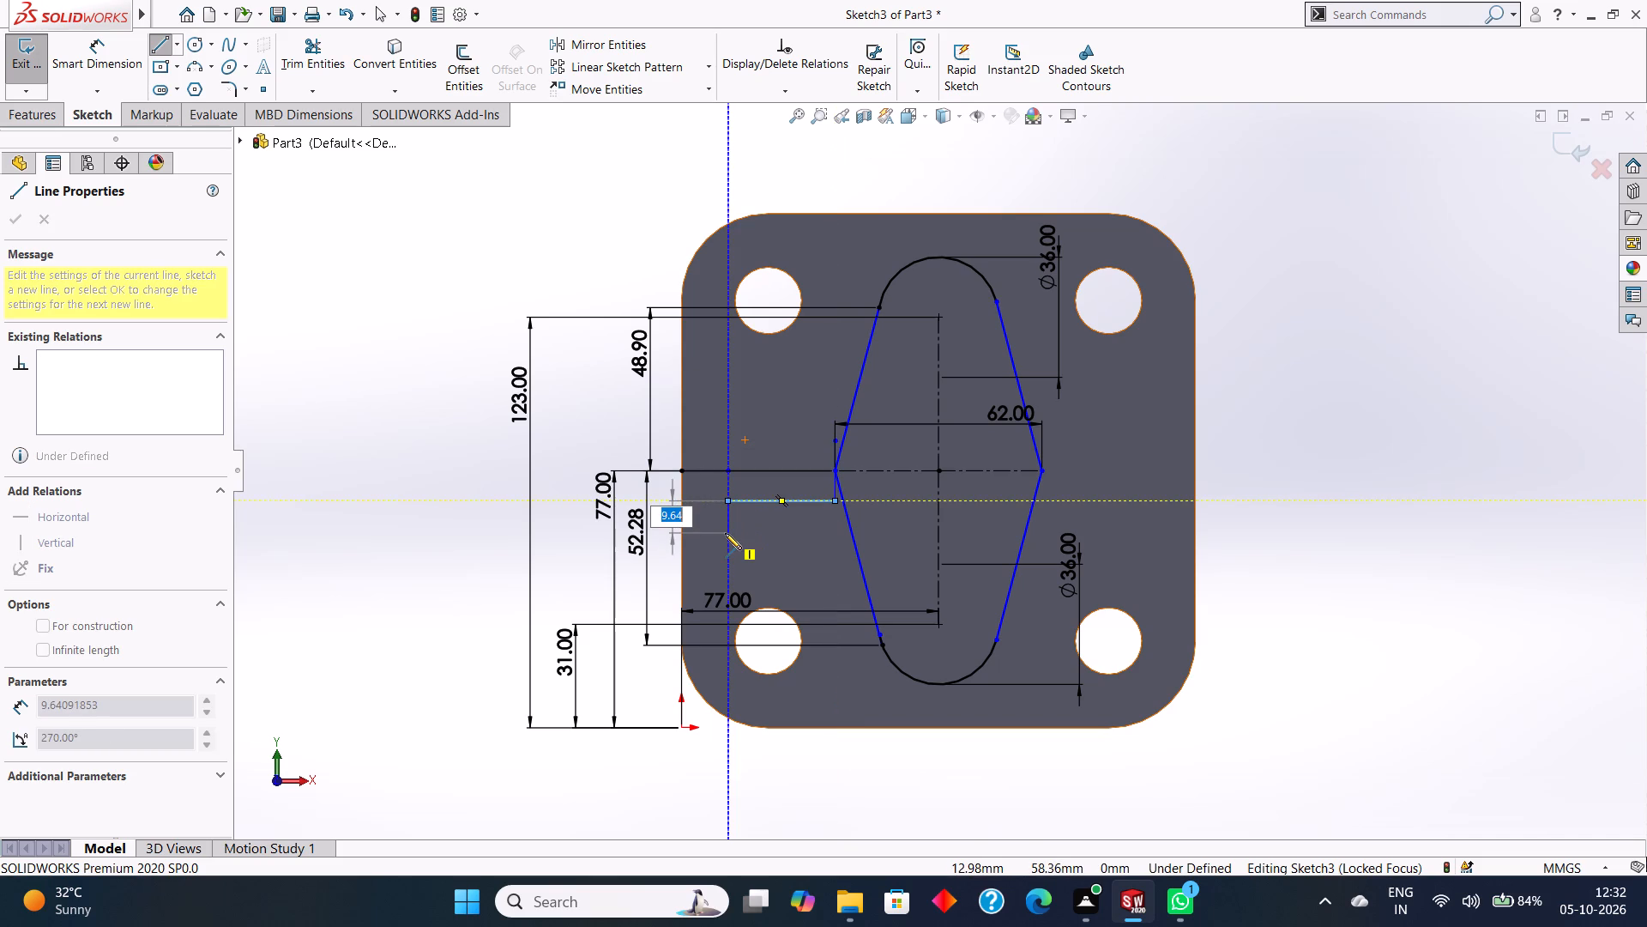
pyautogui.write('10')
pyautogui.press('Return')
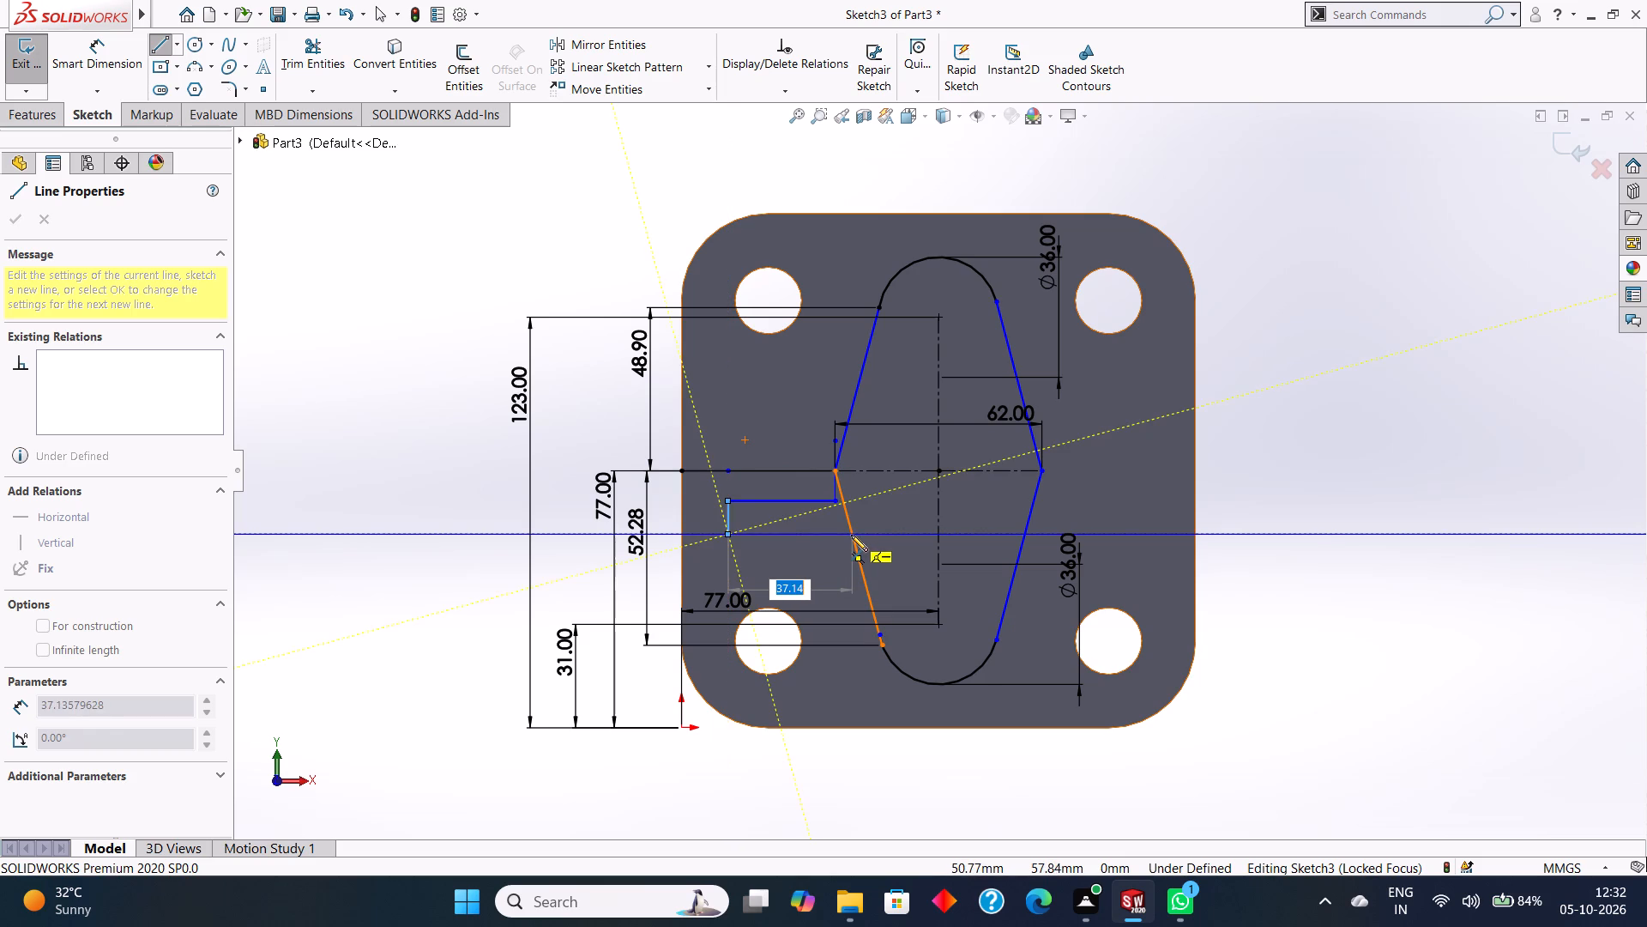
pyautogui.click(851, 535)
pyautogui.press('Escape')
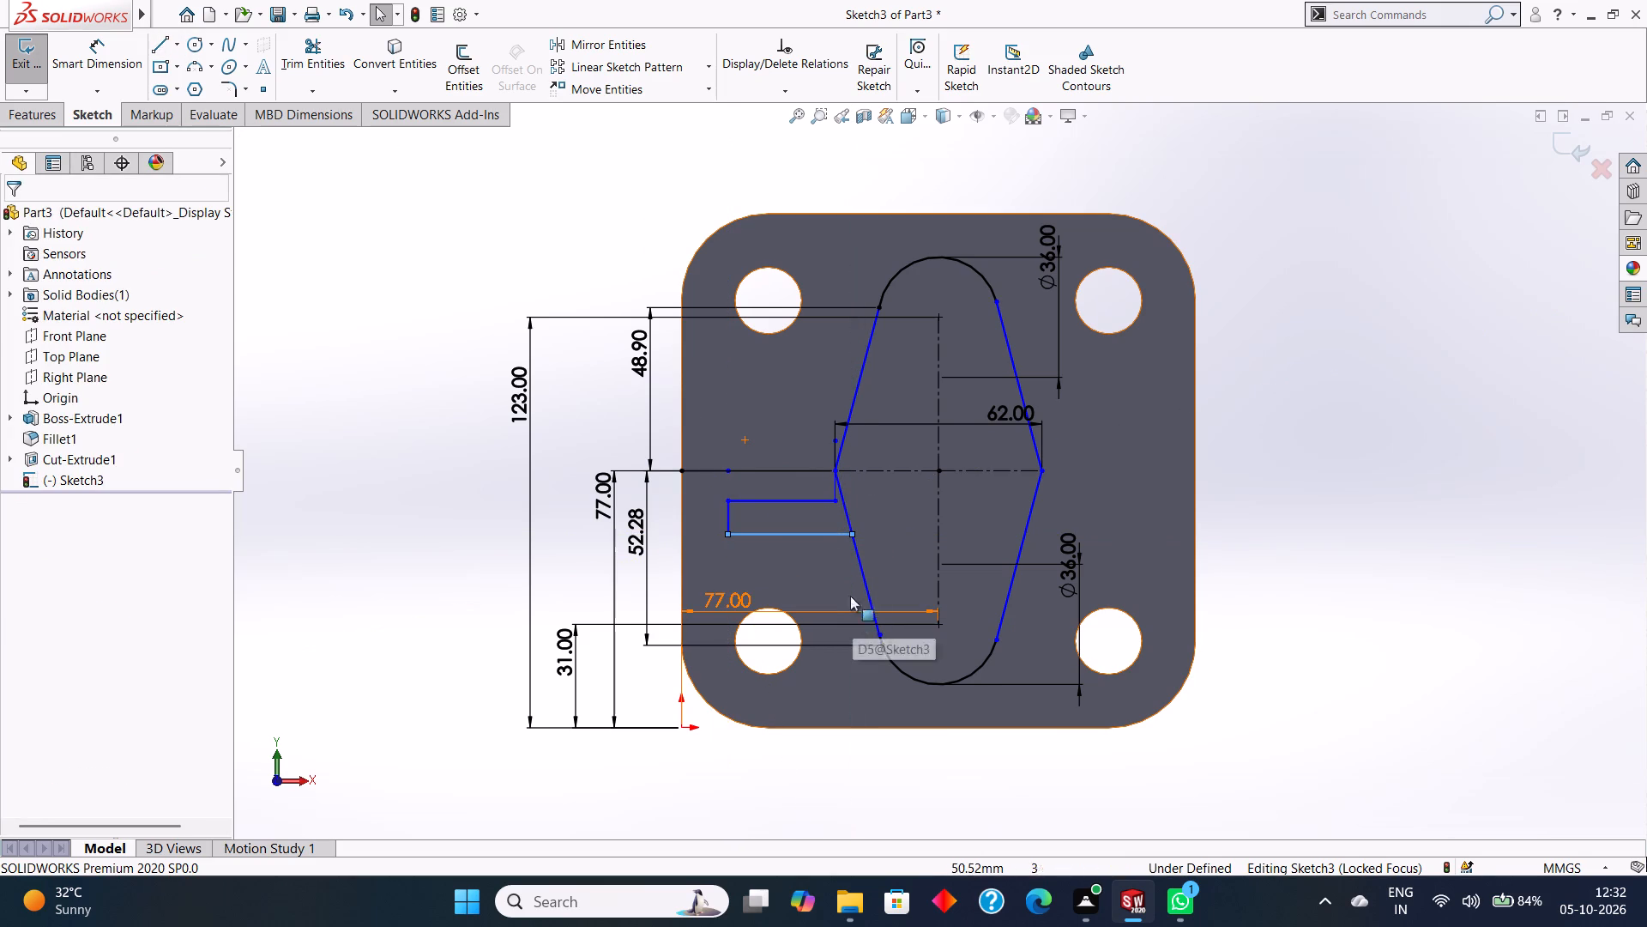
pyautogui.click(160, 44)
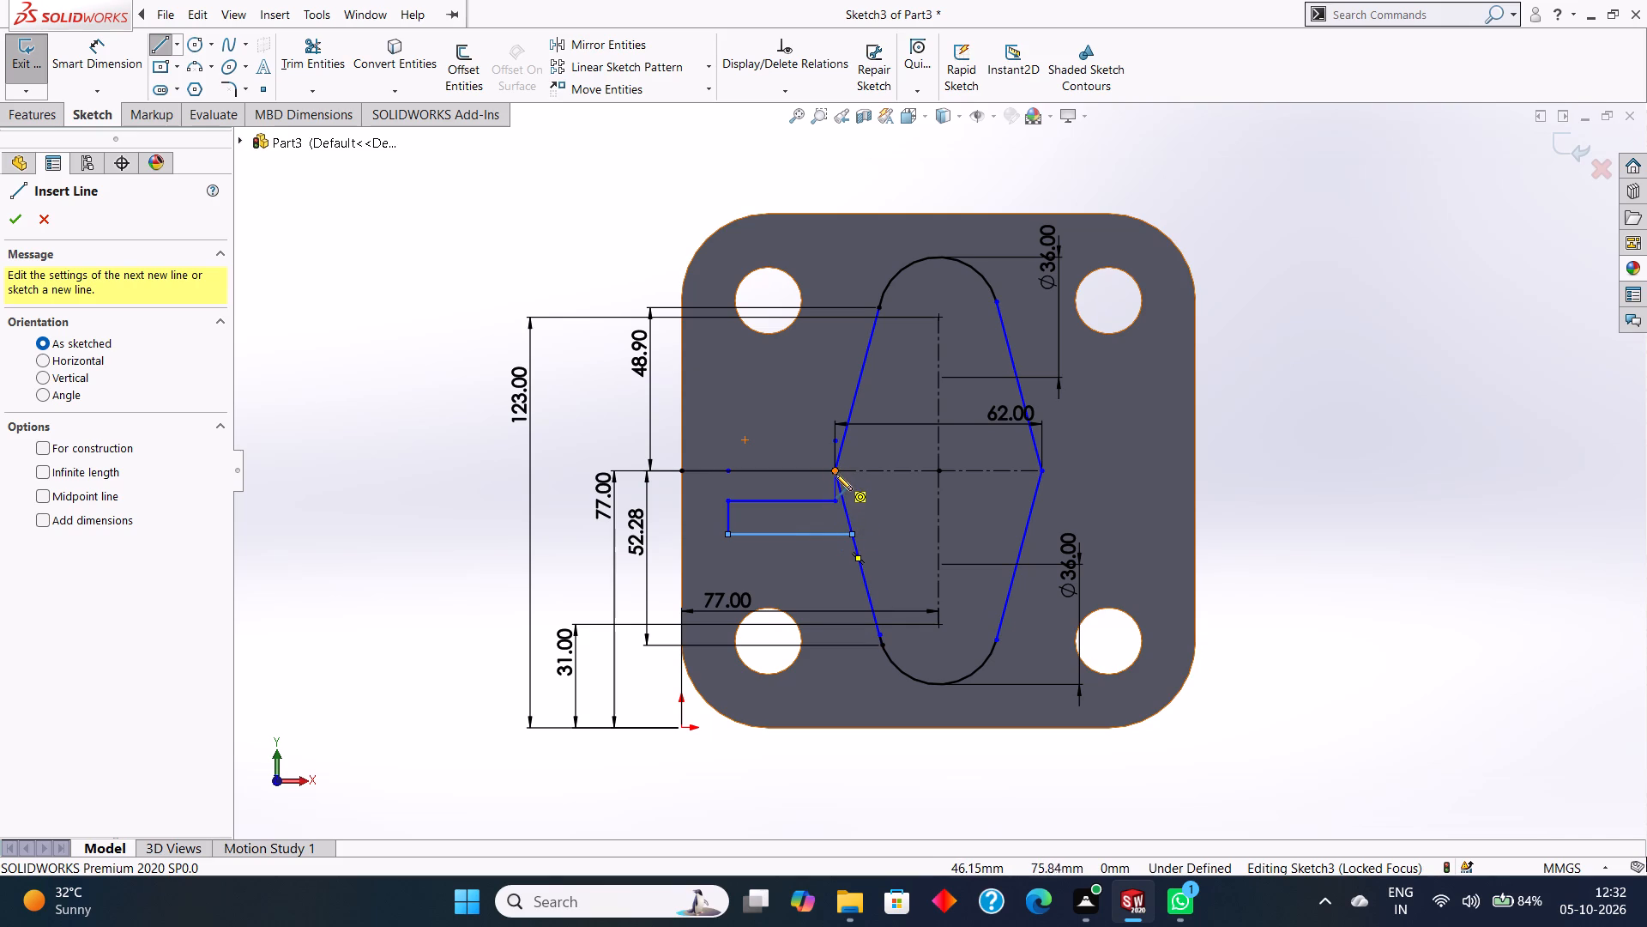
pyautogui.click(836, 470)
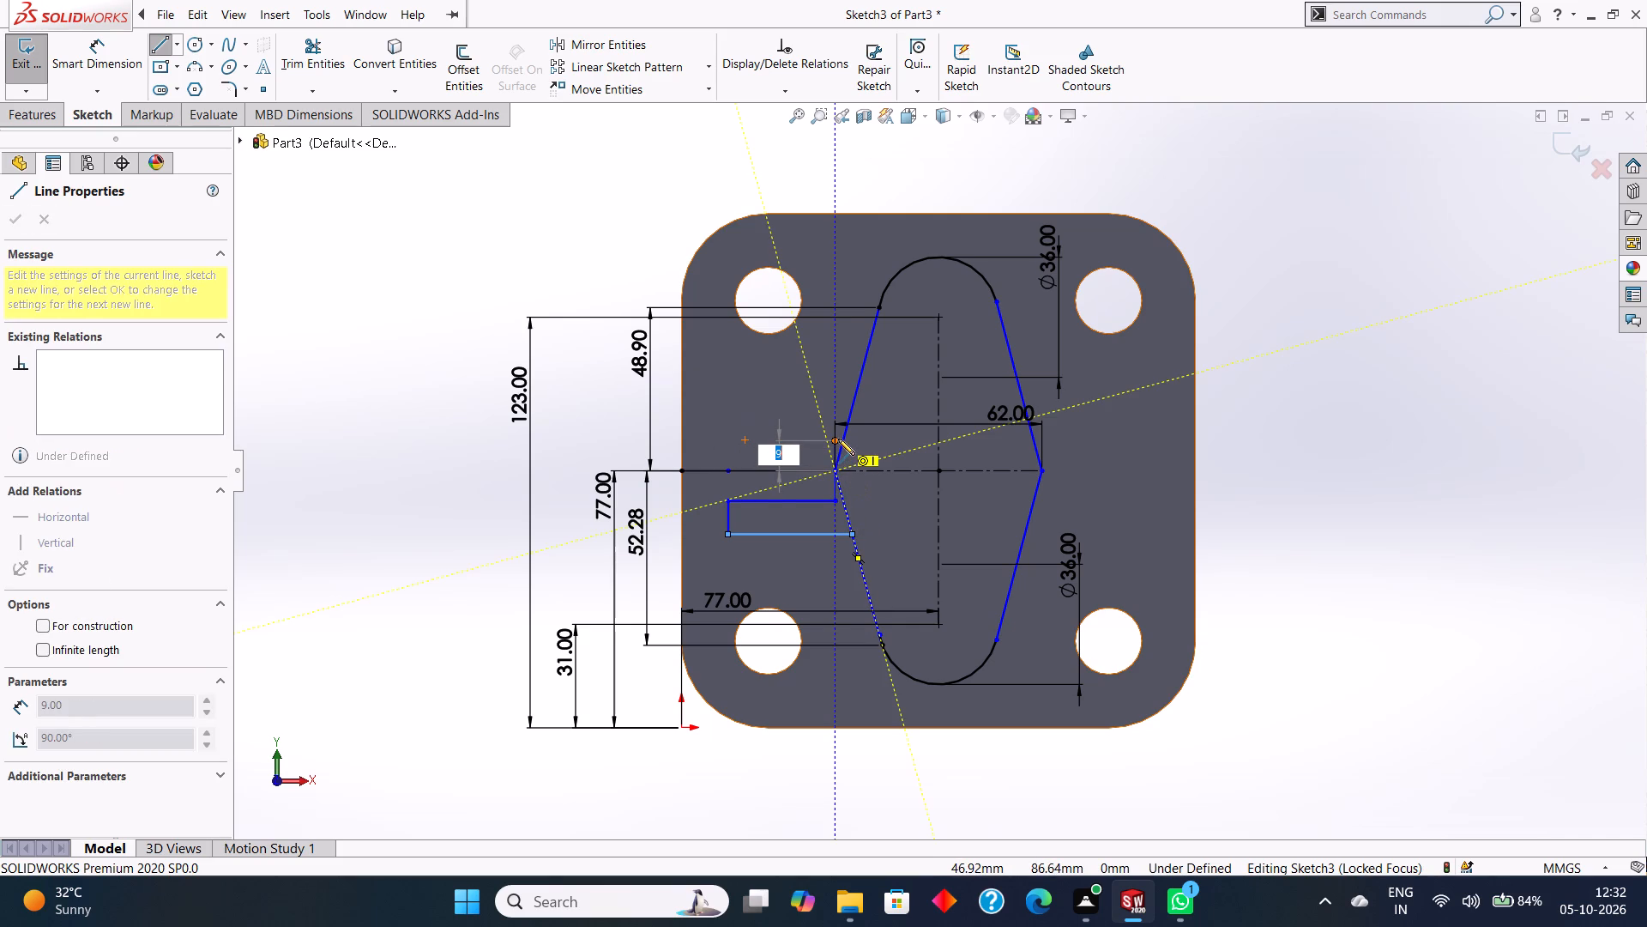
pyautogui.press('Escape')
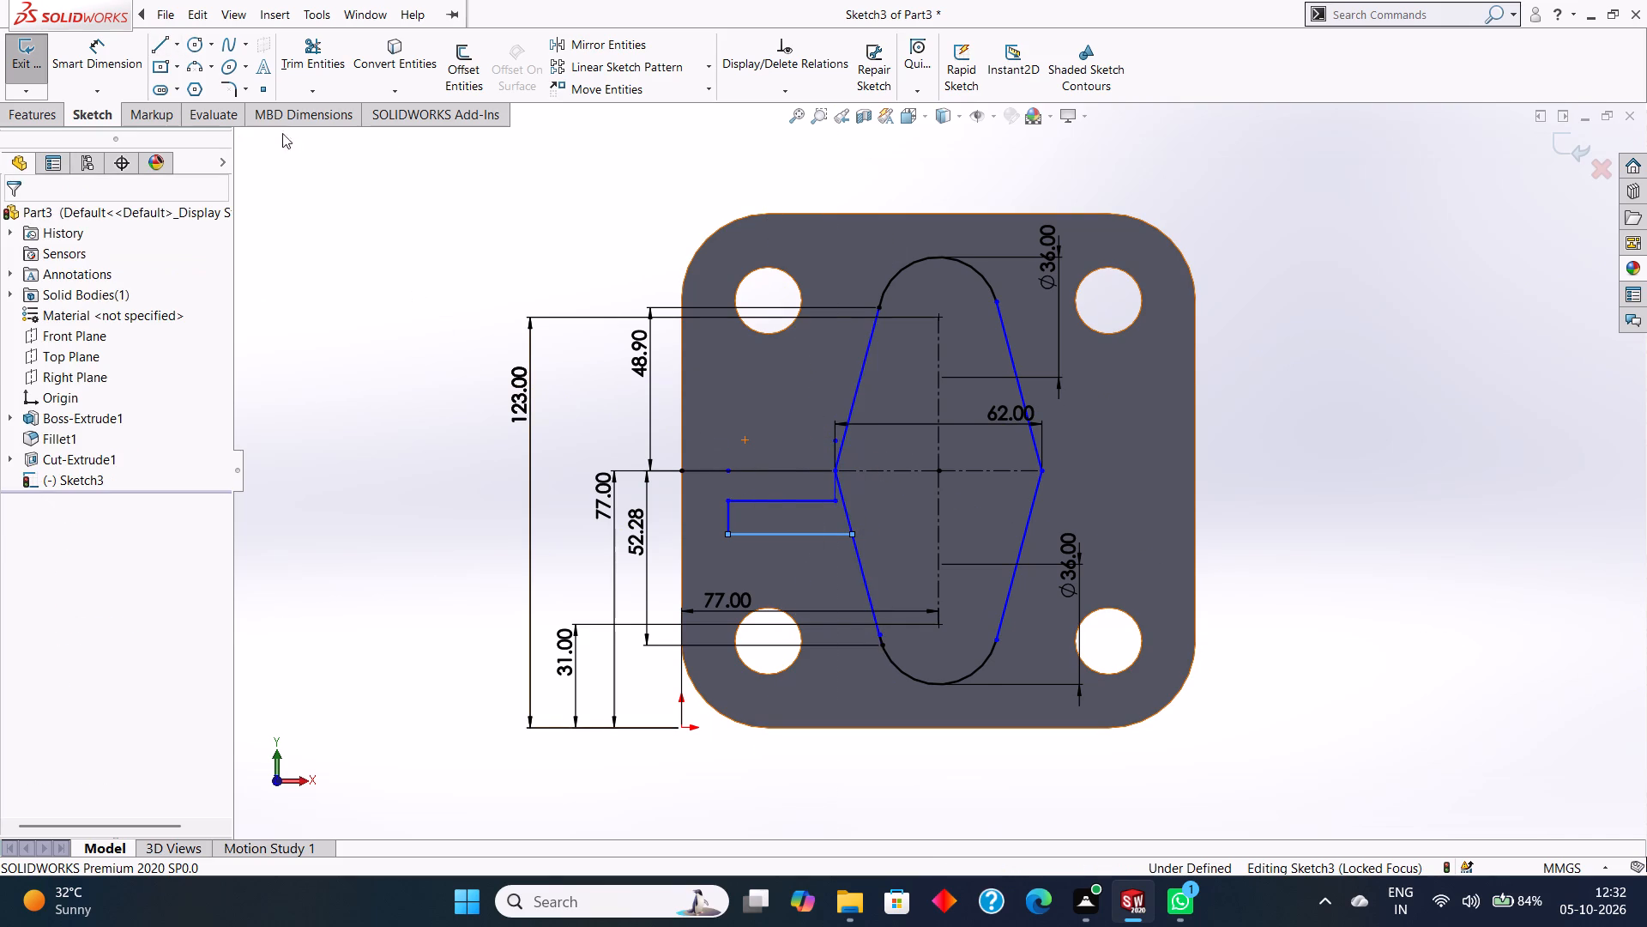
# Sketch connected lines from the upper end of the 9 mm vertical line: 32 mm left, 9 mm down, and 32 mm right to the profile's vertex.
pyautogui.click(154, 51)
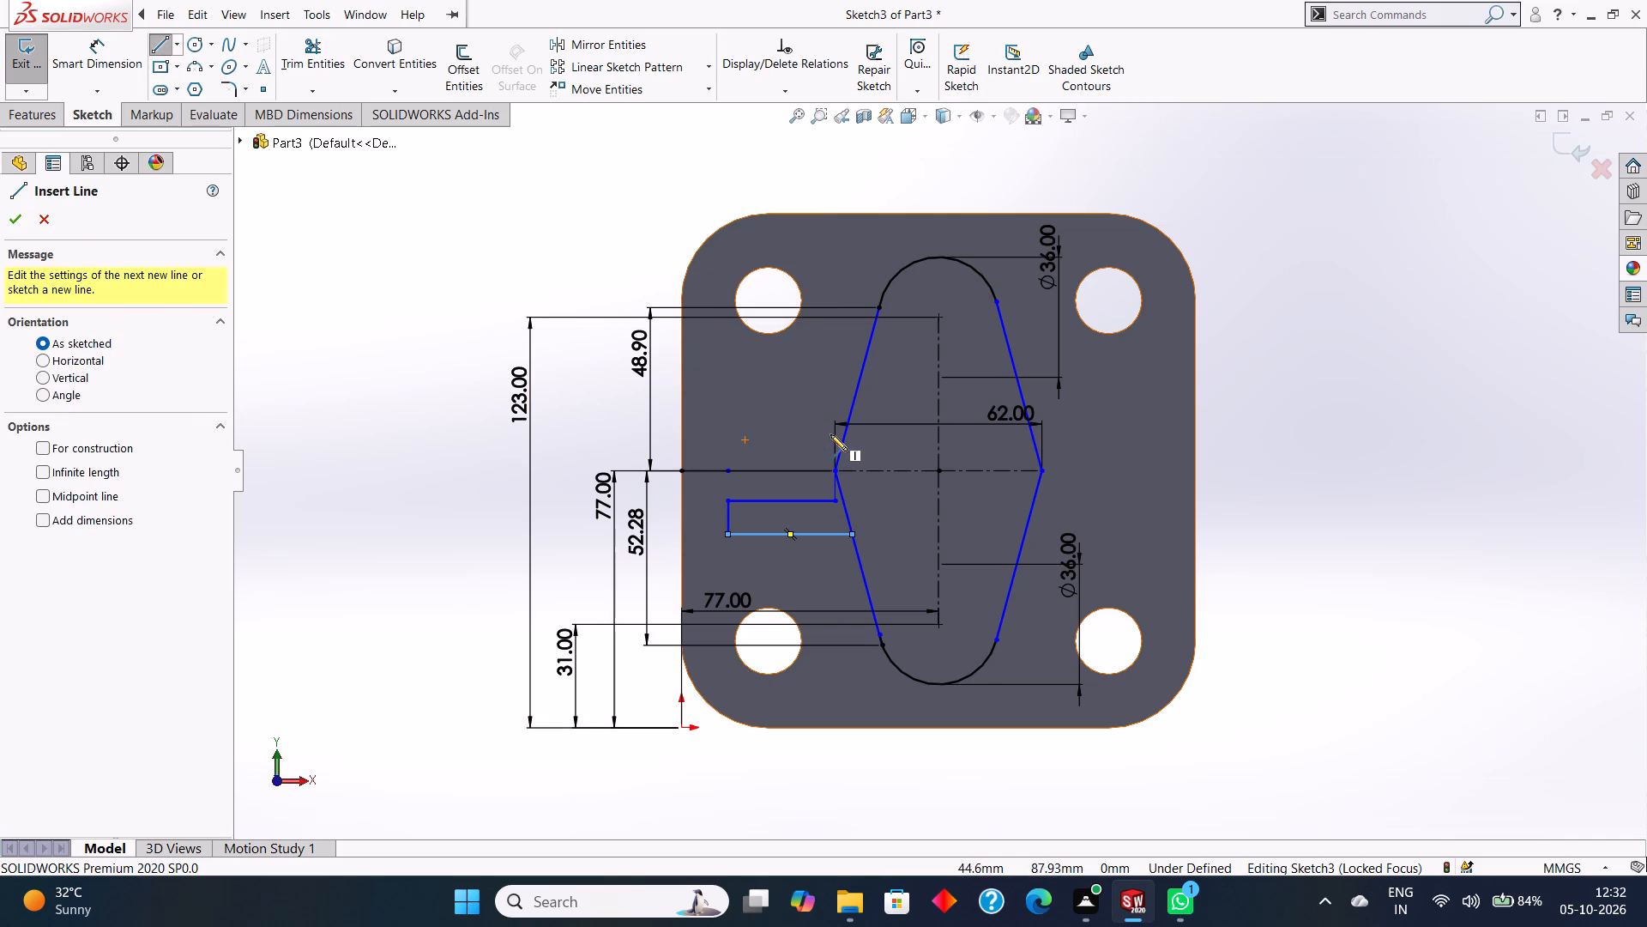
pyautogui.click(835, 441)
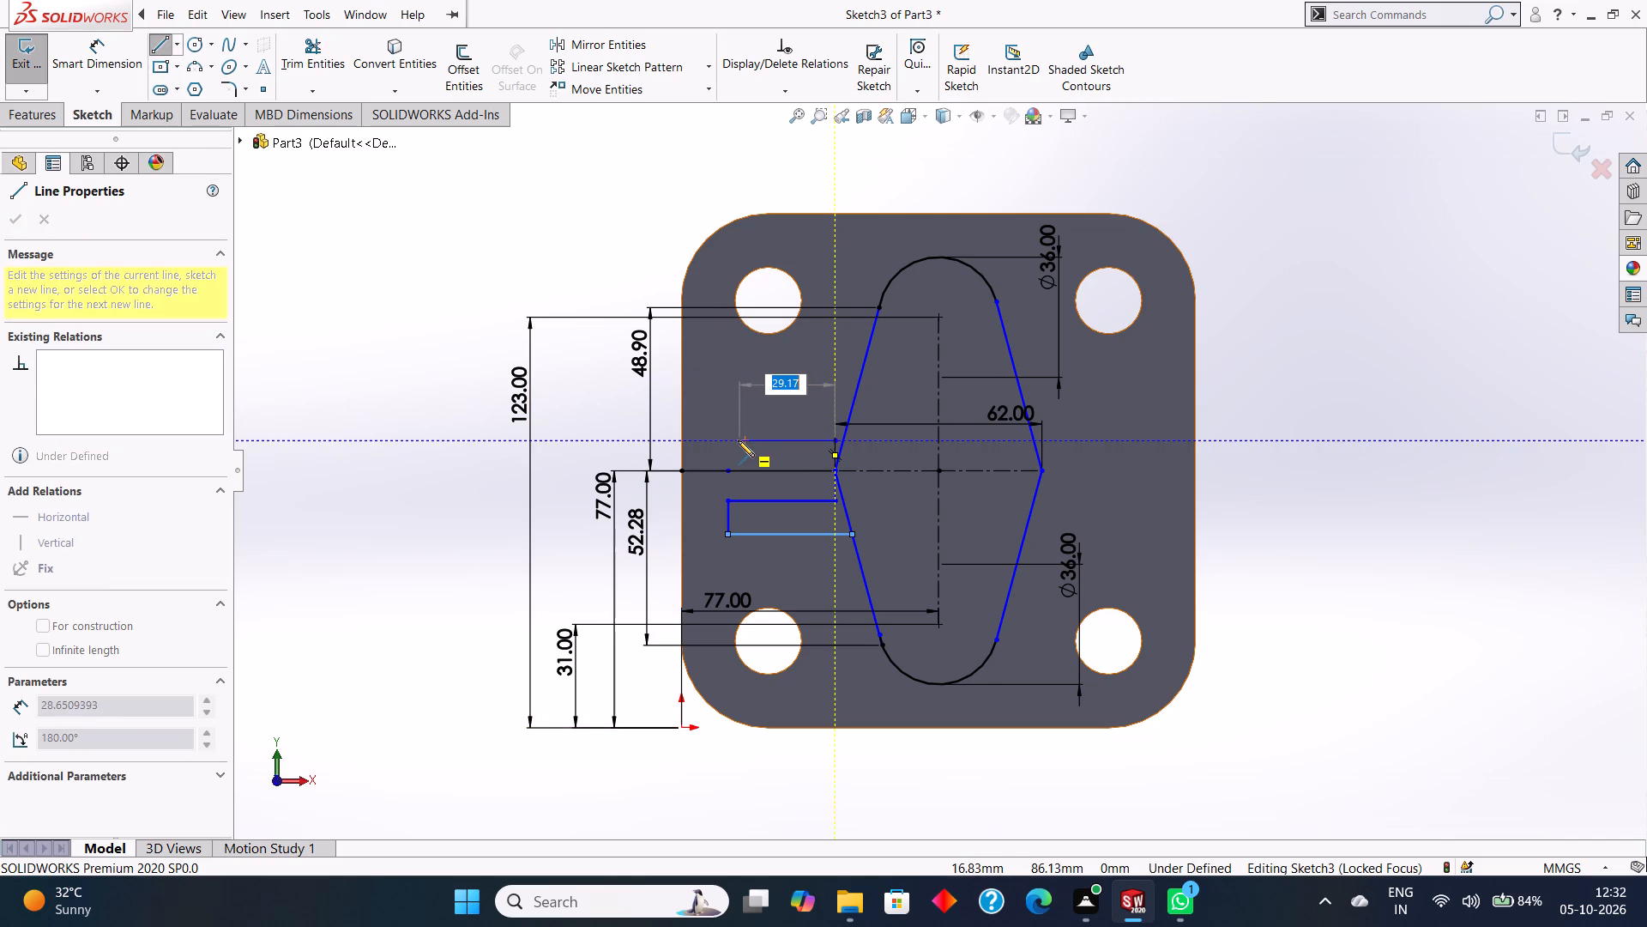
pyautogui.click(728, 440)
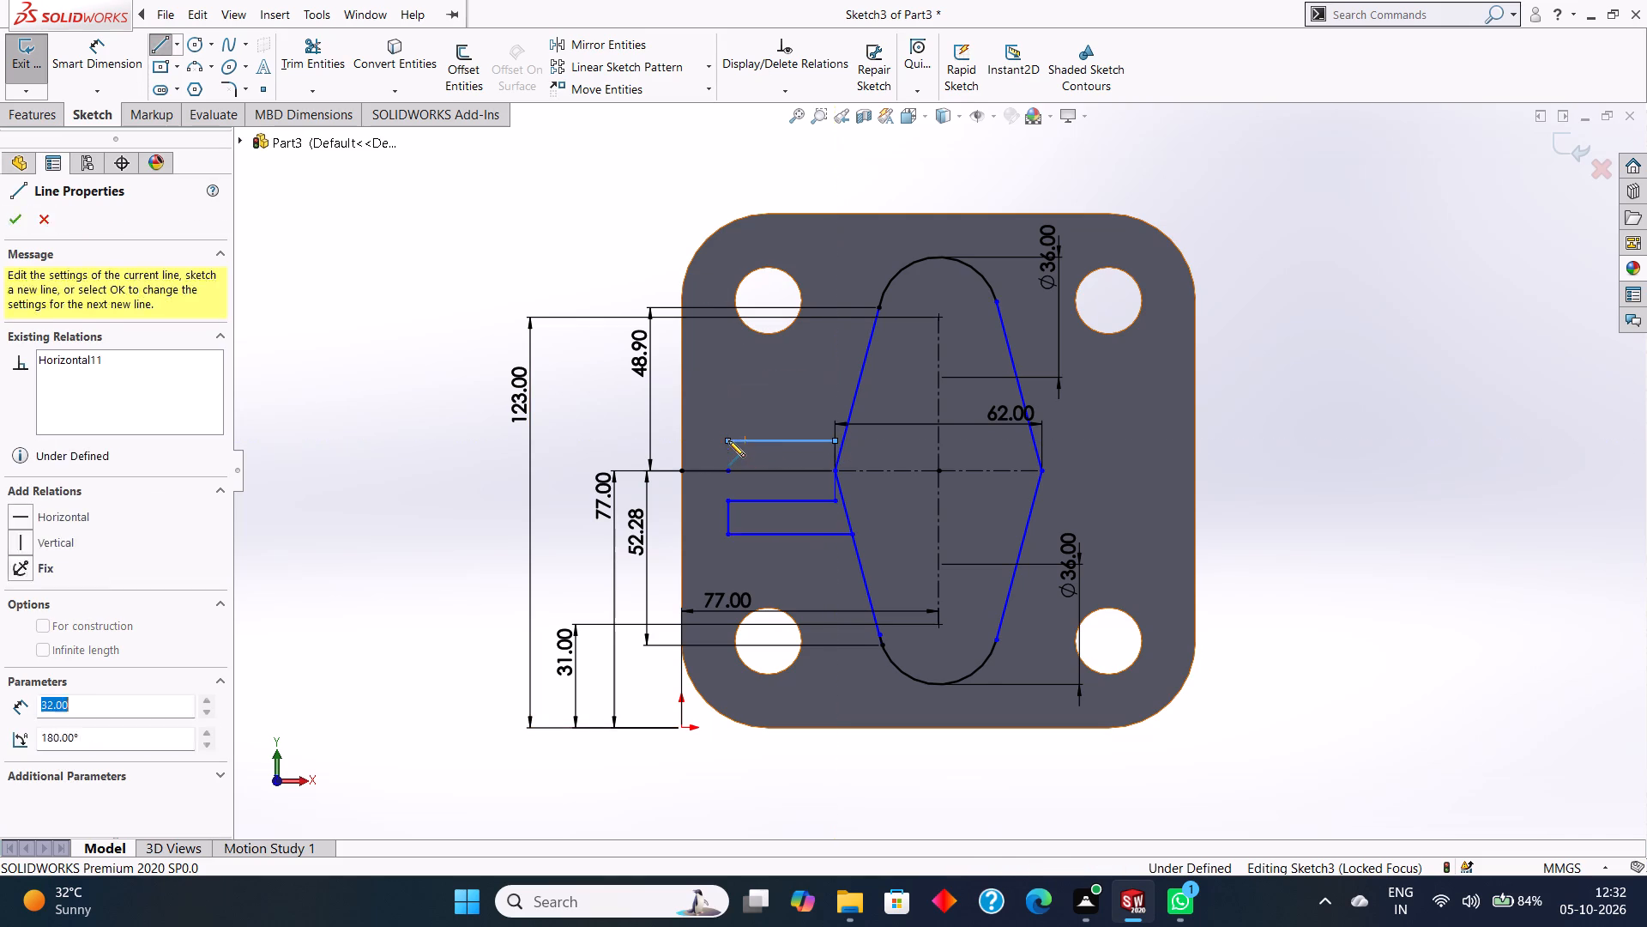
pyautogui.click(728, 468)
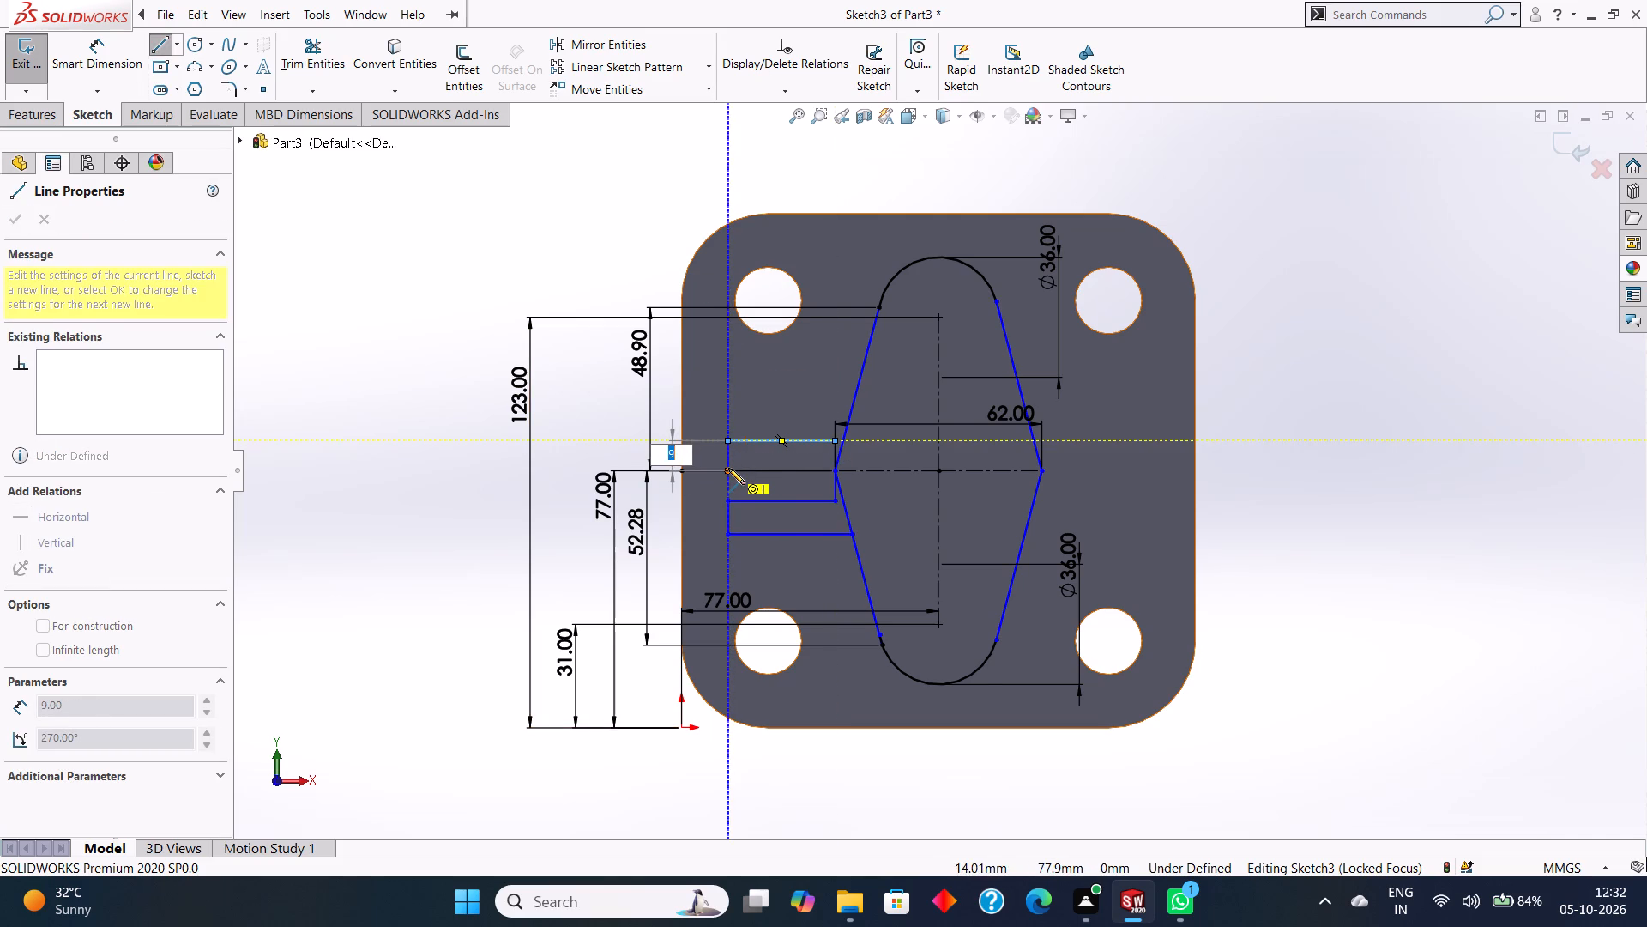
pyautogui.click(835, 470)
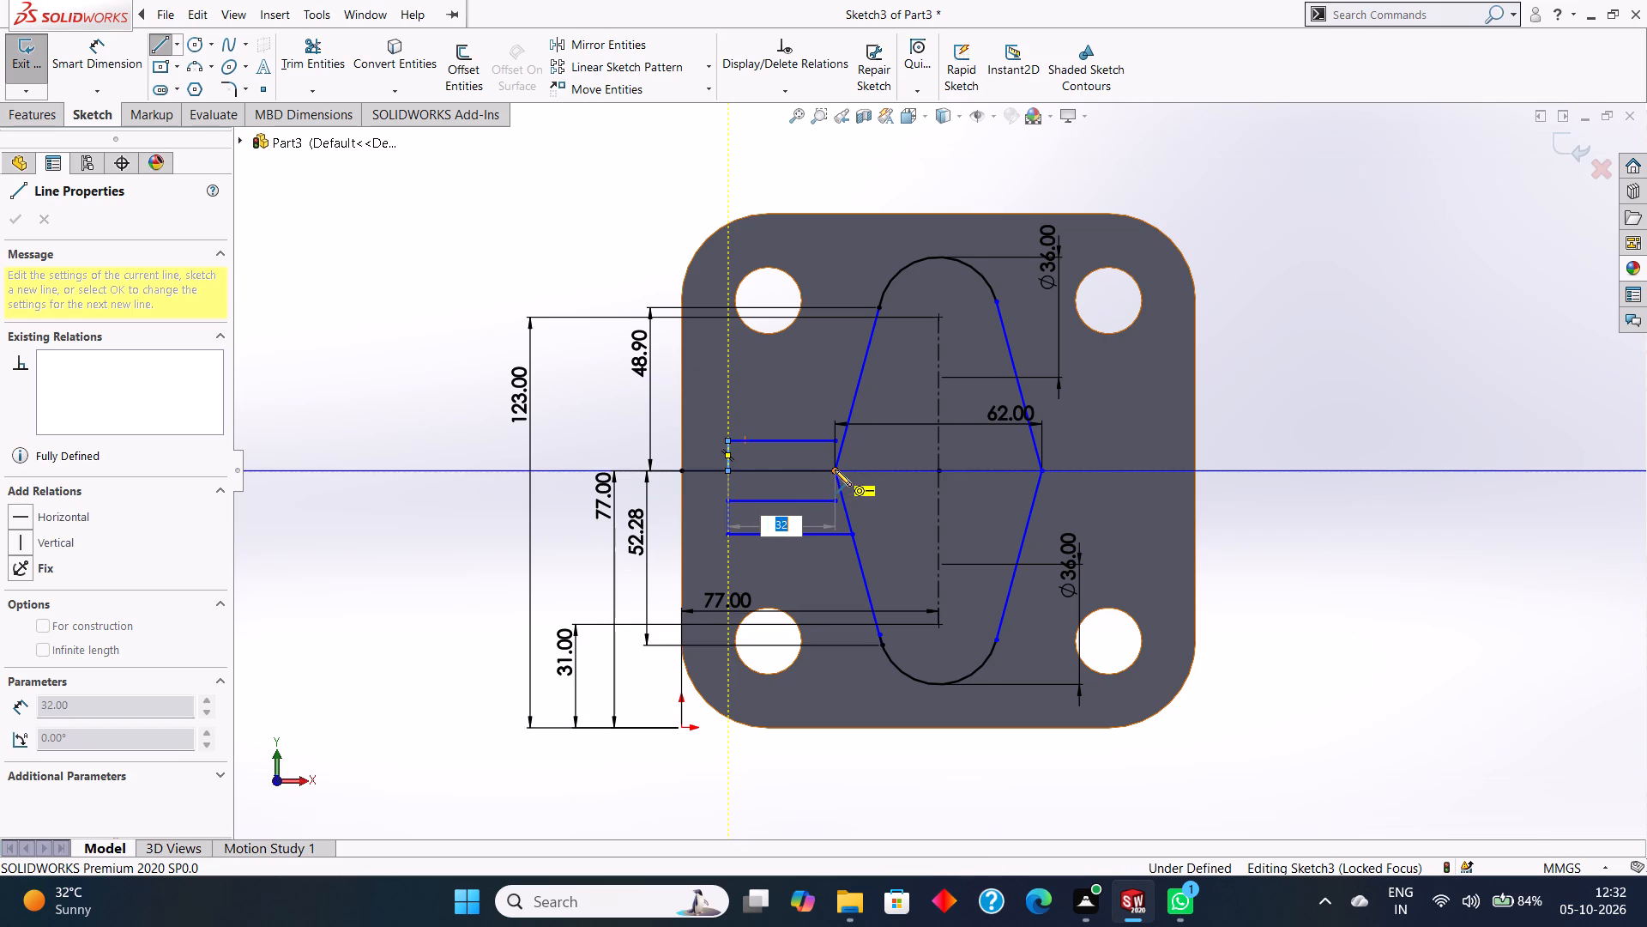
pyautogui.click(836, 500)
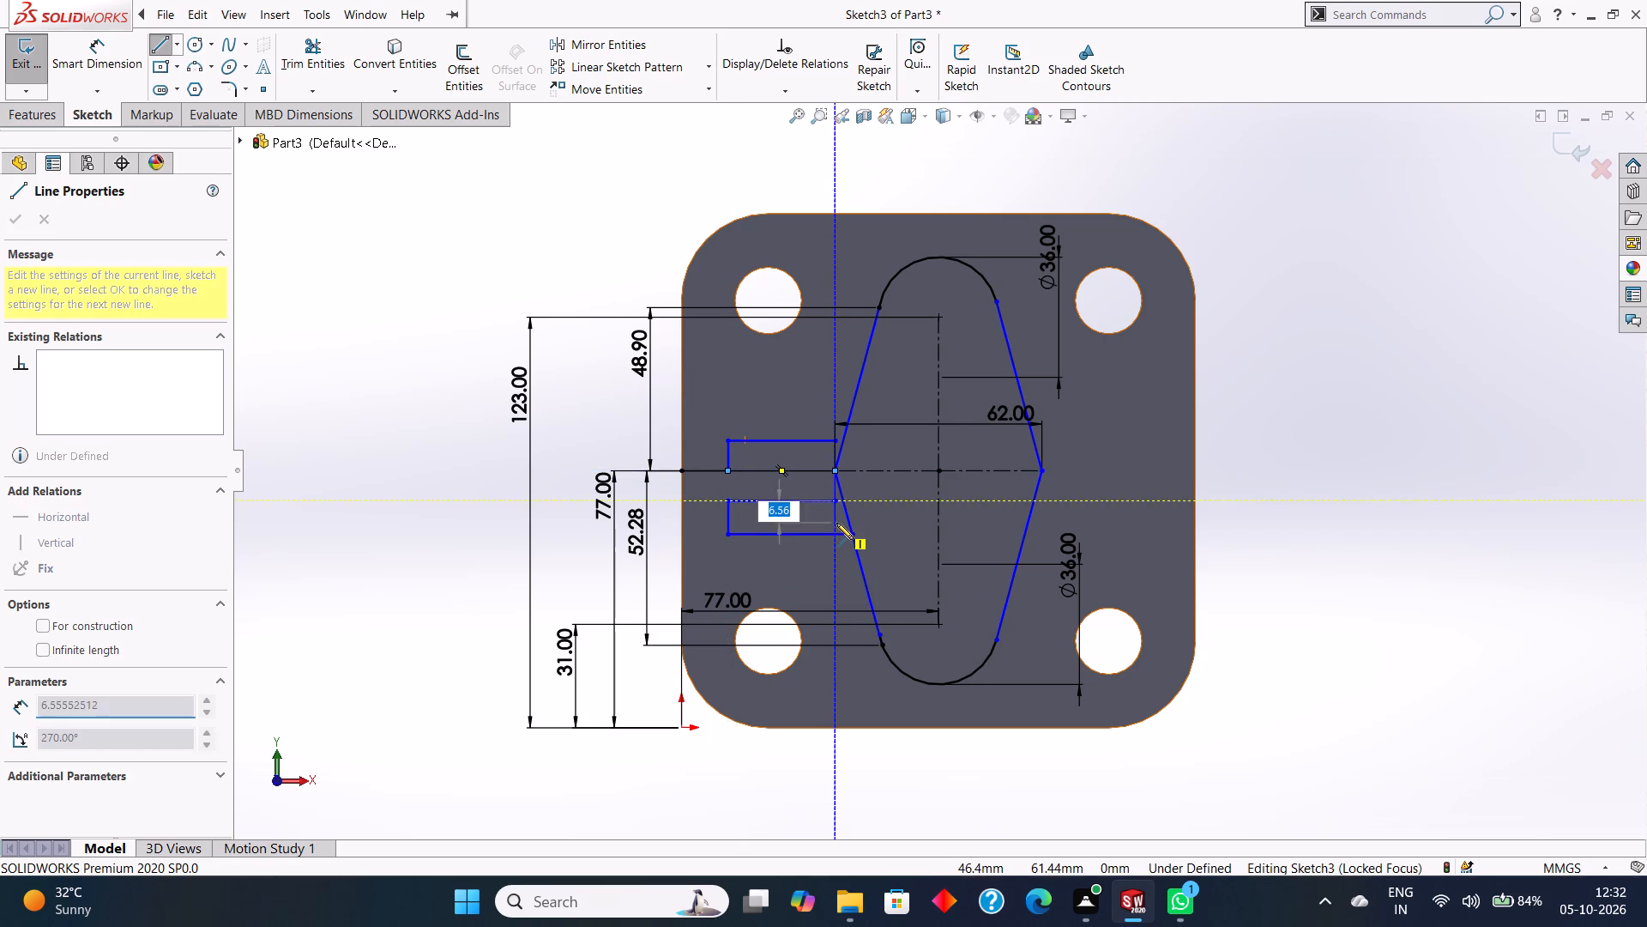
pyautogui.press('Escape')
# Trim away the short construction line between the plate's left edge and the new rectangular outline.
pyautogui.scroll(-1, 724, 481)
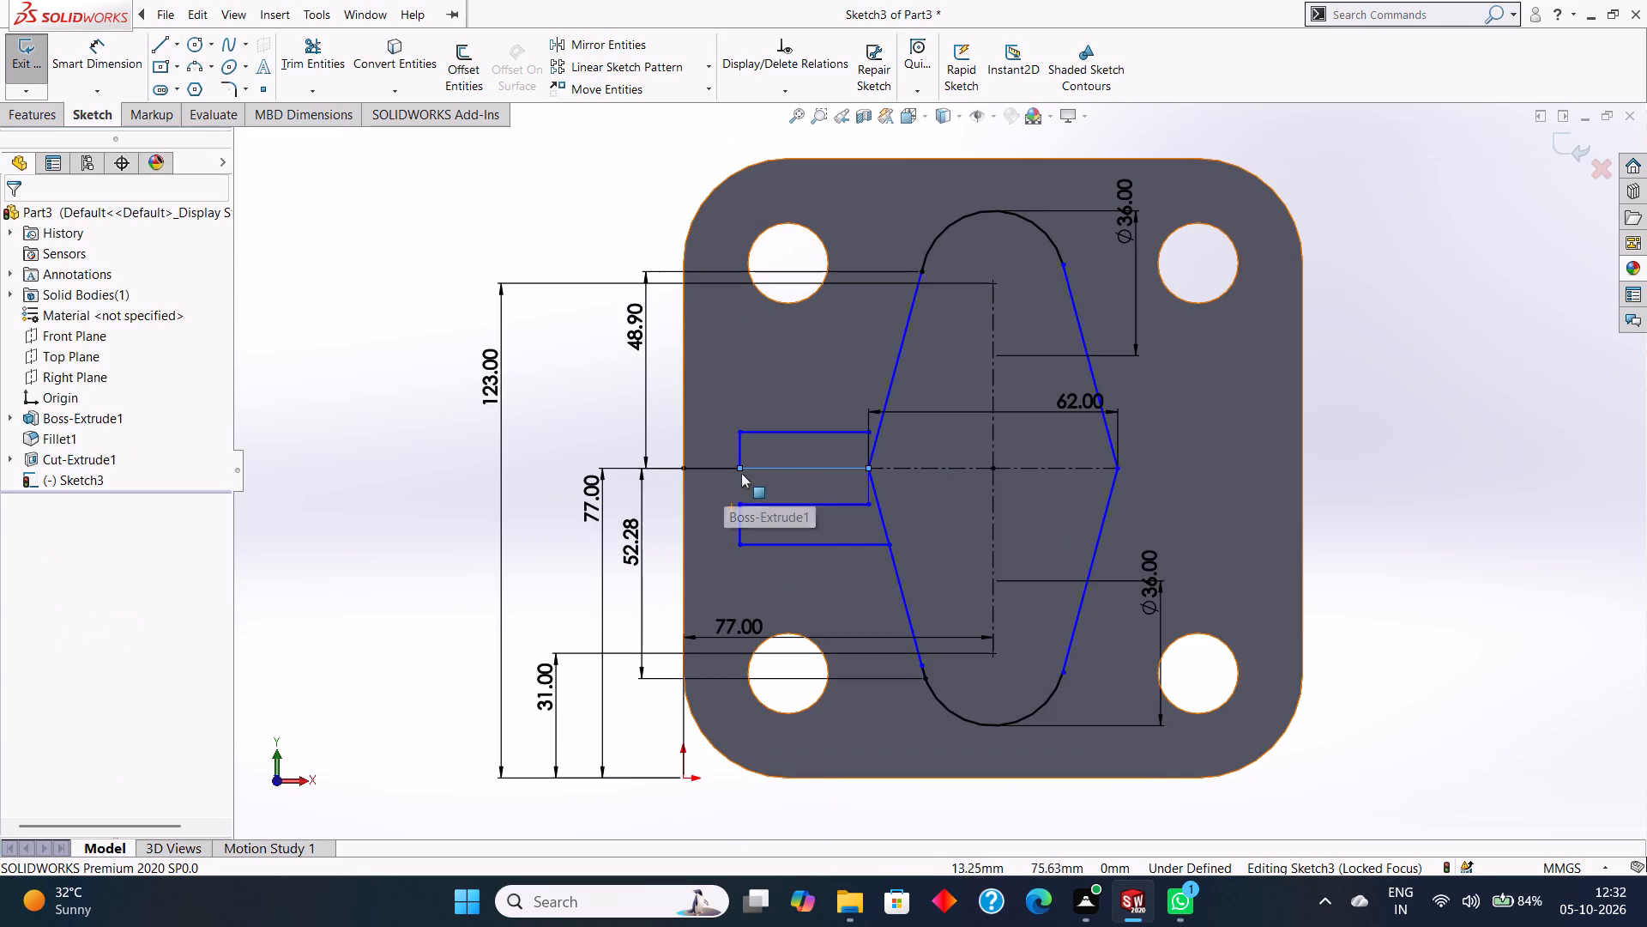
pyautogui.scroll(1, 757, 466)
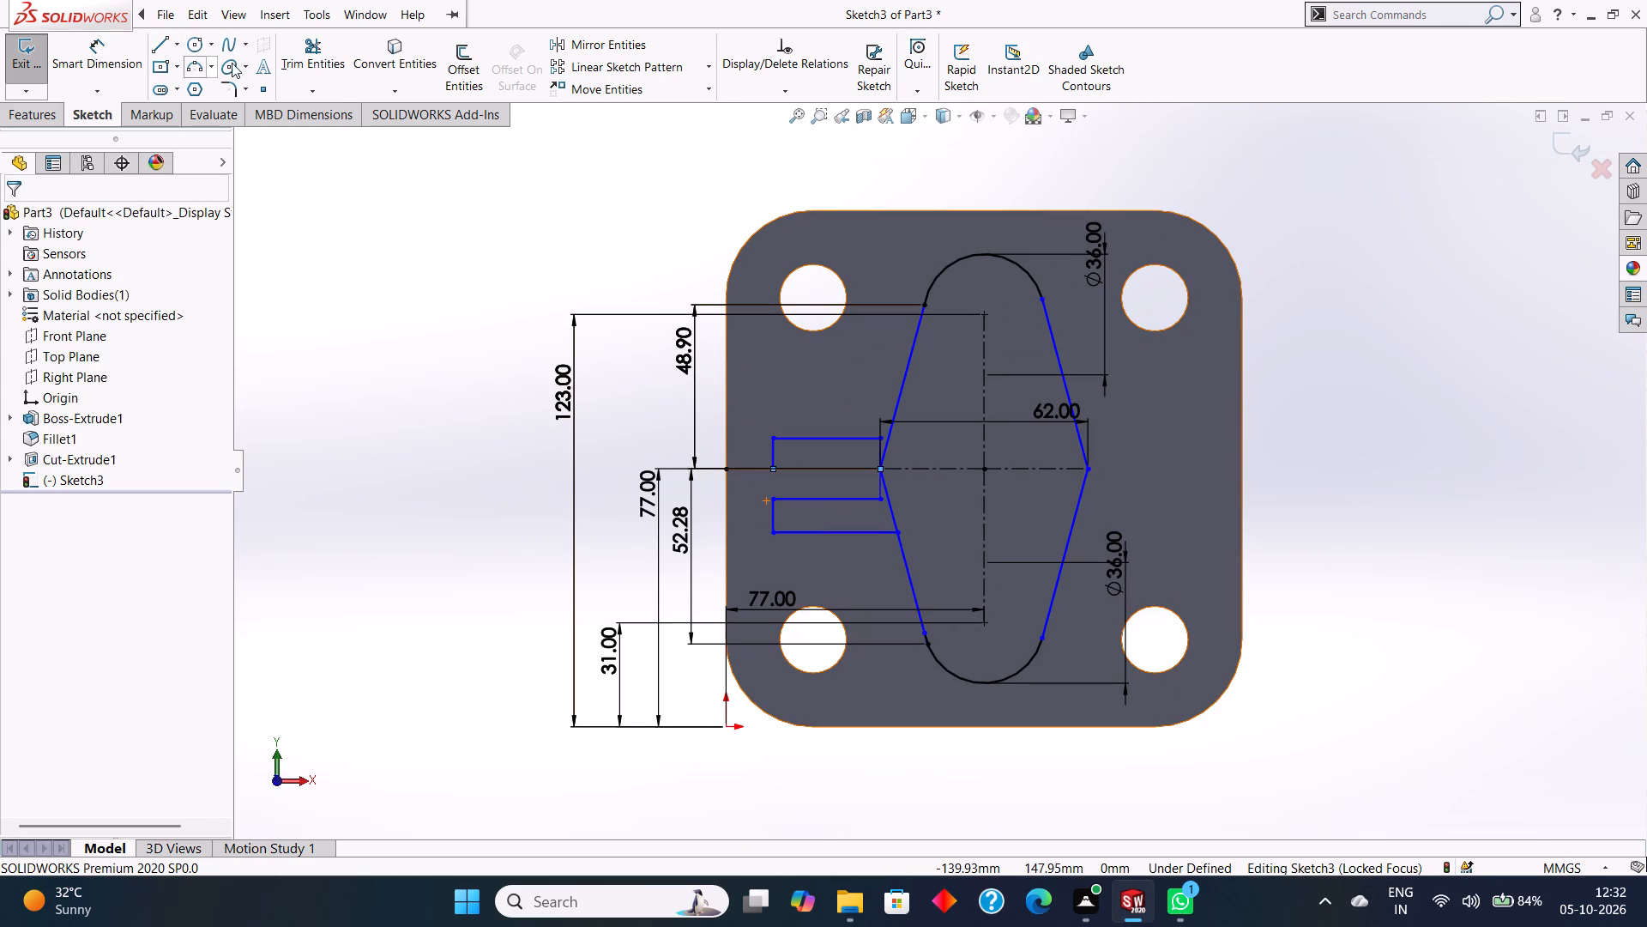
pyautogui.click(300, 44)
pyautogui.click(746, 468)
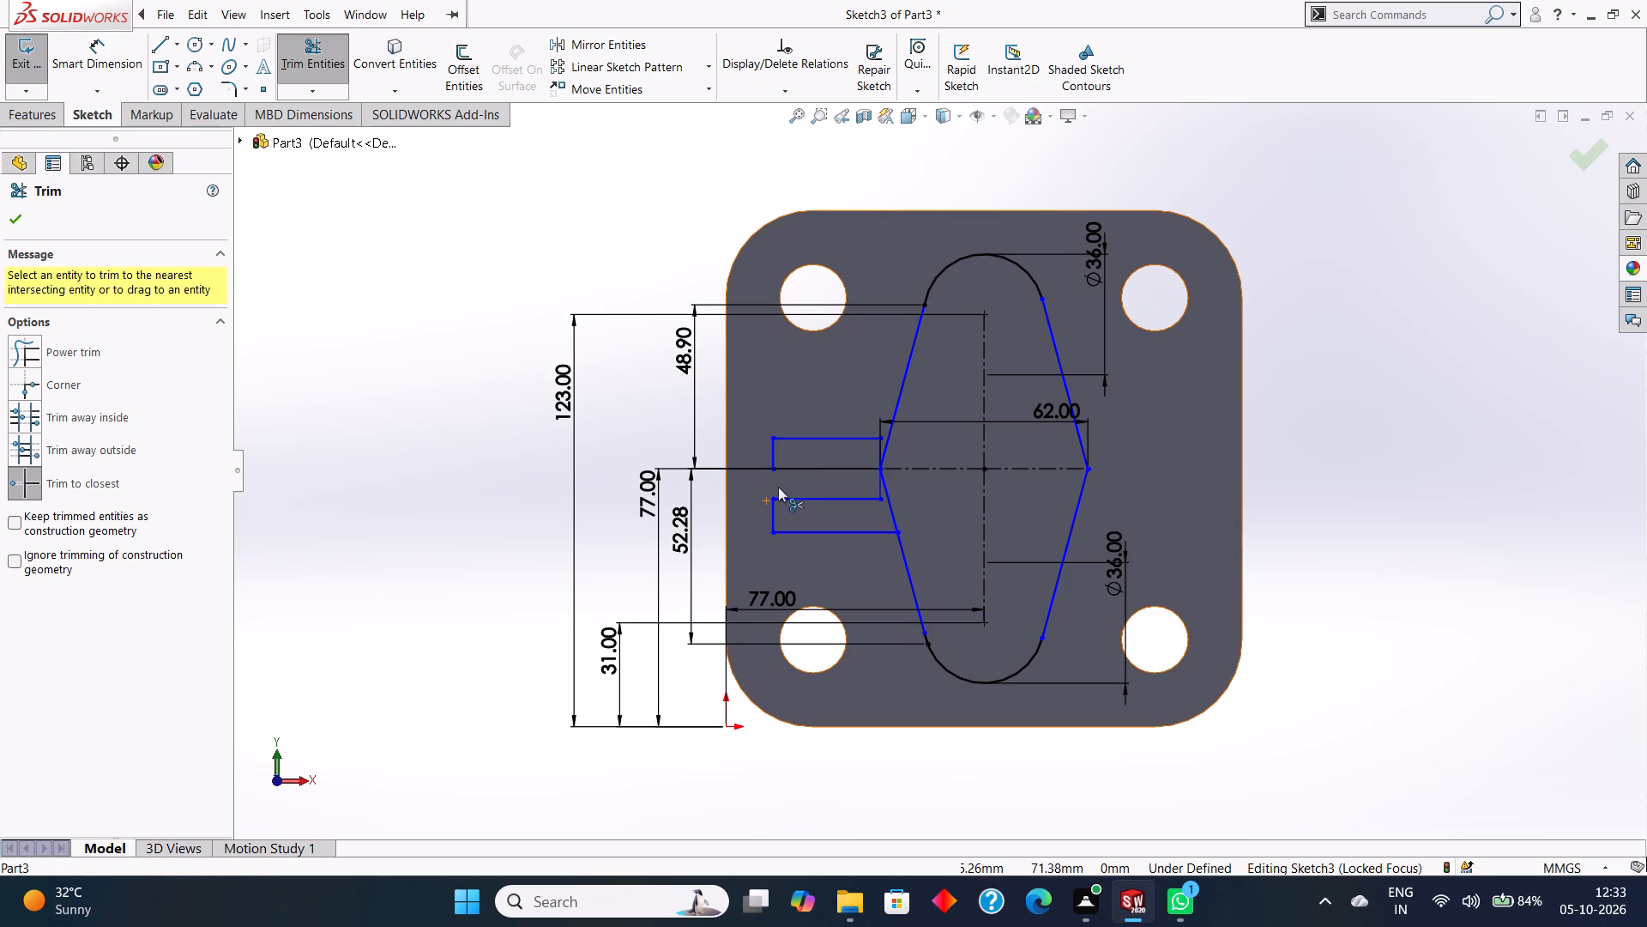
# Examine the line work between the plate's left edge and the central profile's left vertex for segments still needing trimming.
pyautogui.scroll(-8, 775, 473)
pyautogui.scroll(-3, 874, 474)
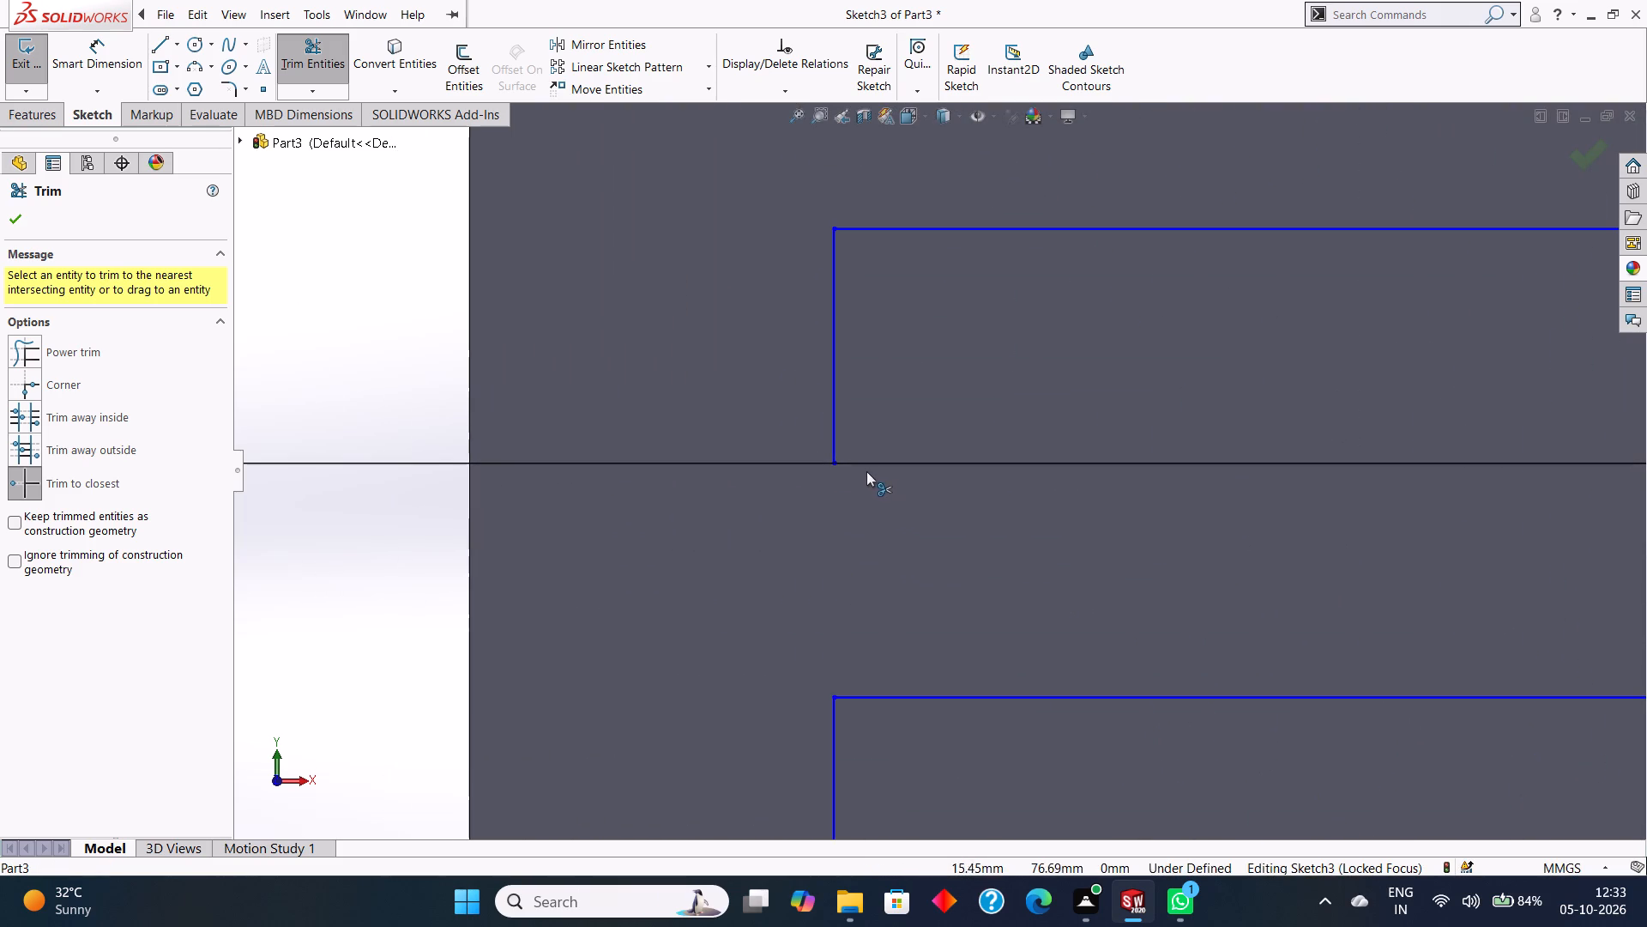
pyautogui.scroll(9, 856, 464)
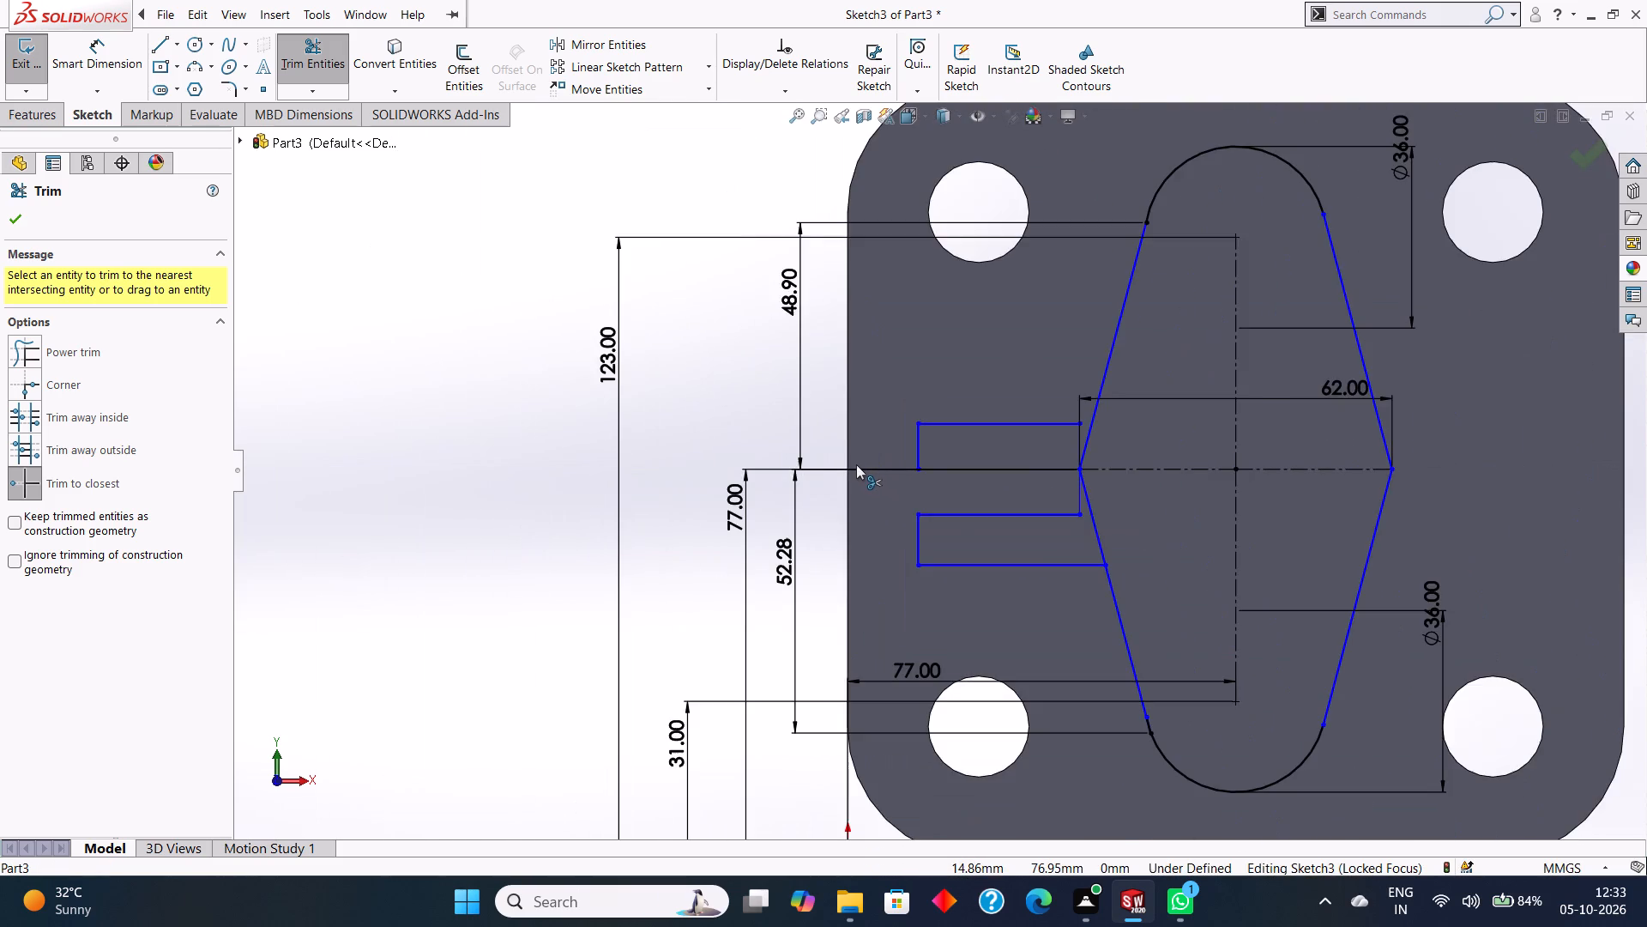
pyautogui.scroll(1, 856, 464)
pyautogui.scroll(-2, 1065, 435)
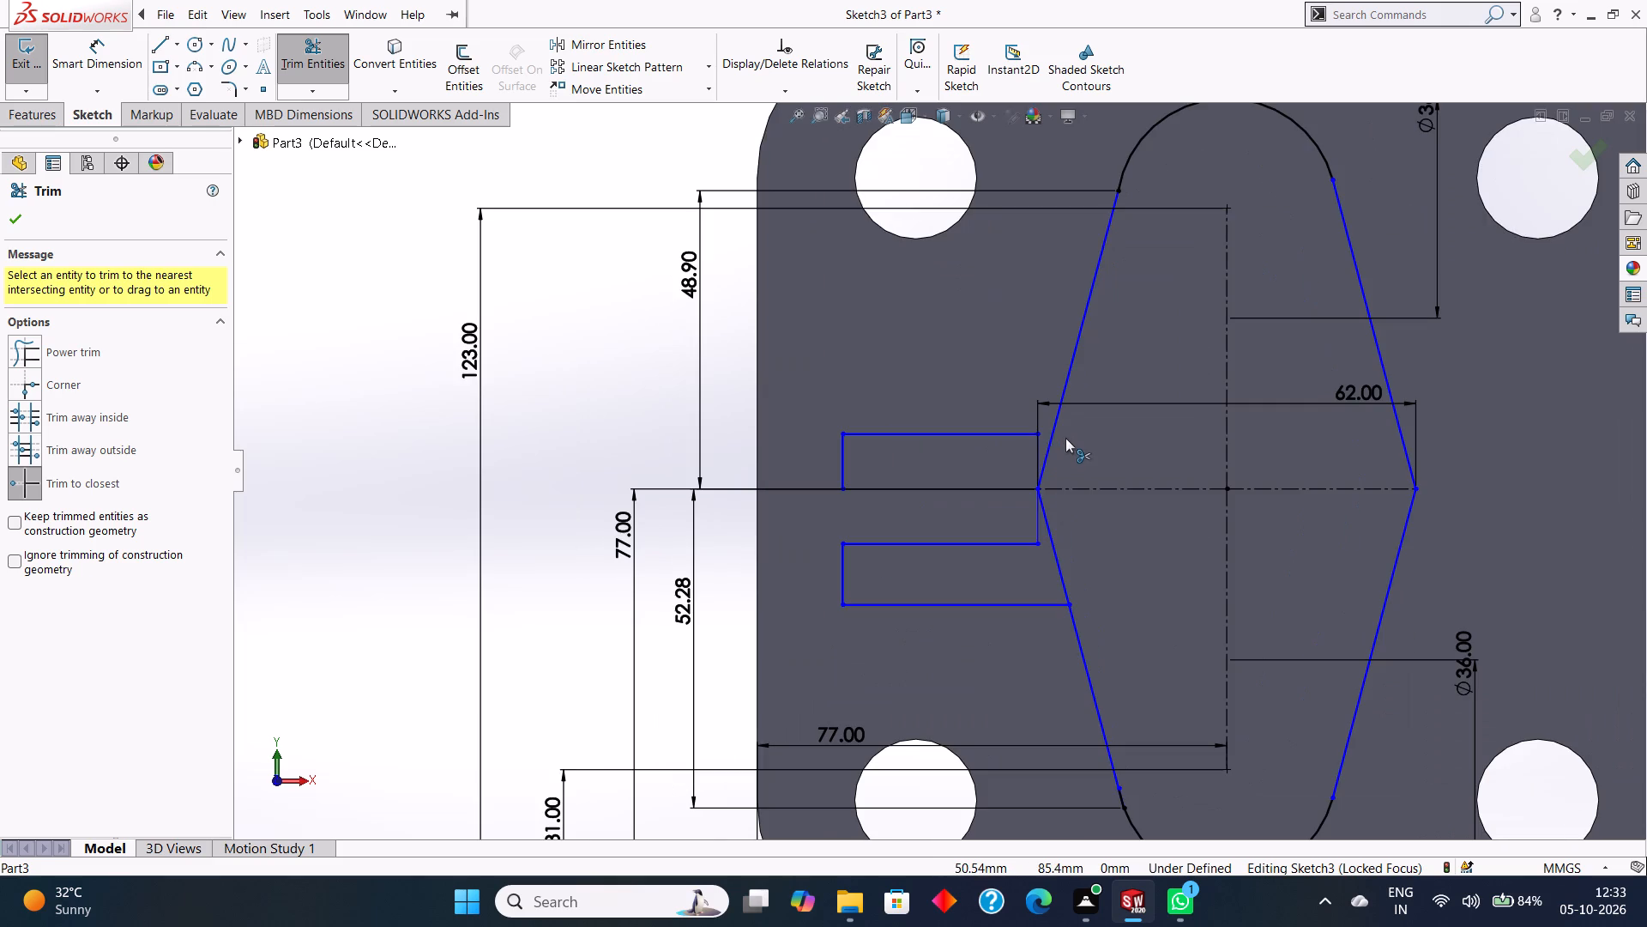
pyautogui.scroll(-1, 1042, 447)
pyautogui.scroll(2, 1039, 456)
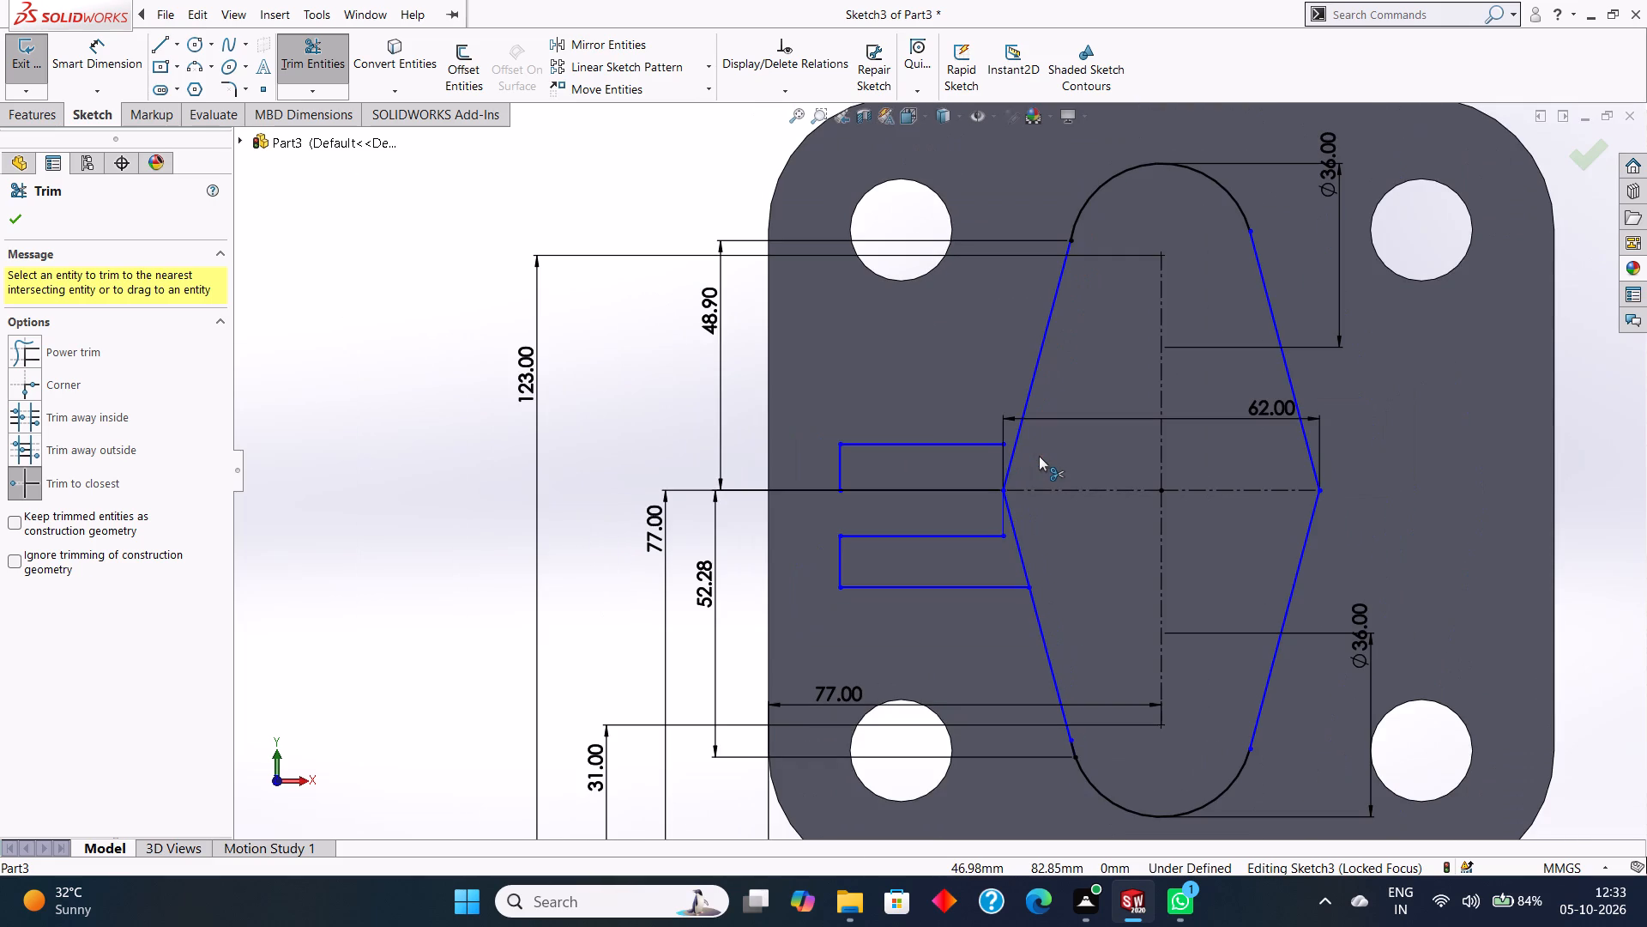
# Delete the 32 mm horizontal line above the profile's left vertex and the 9 mm vertical line at its outer end.
pyautogui.press('Escape')
pyautogui.rightClick(924, 449)
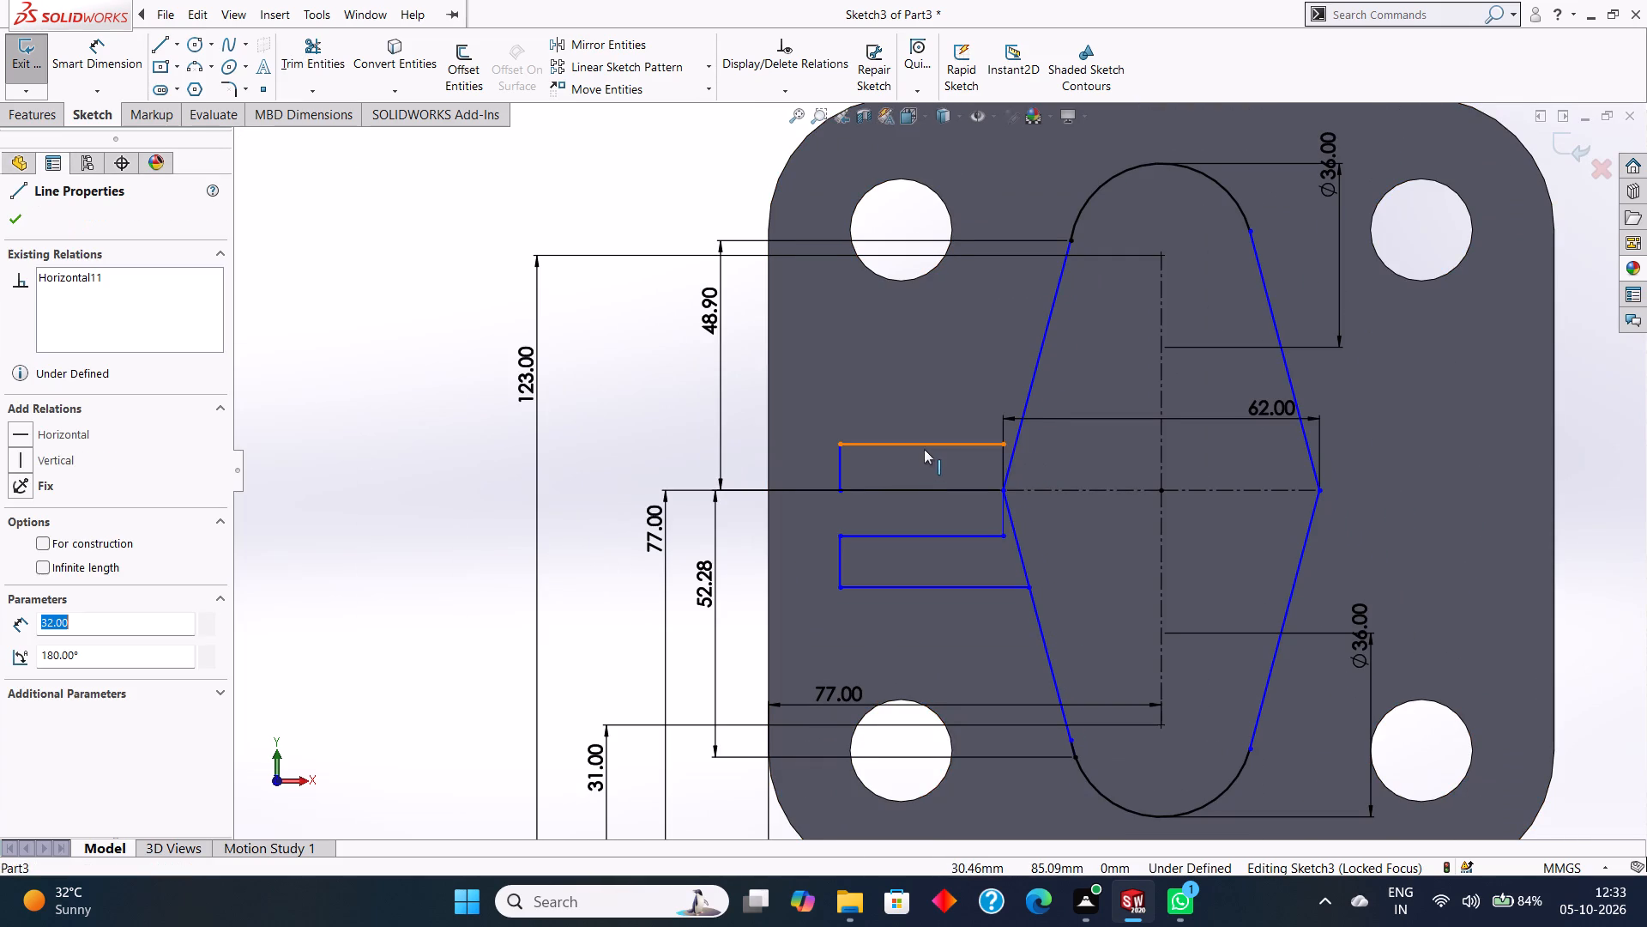
pyautogui.click(982, 723)
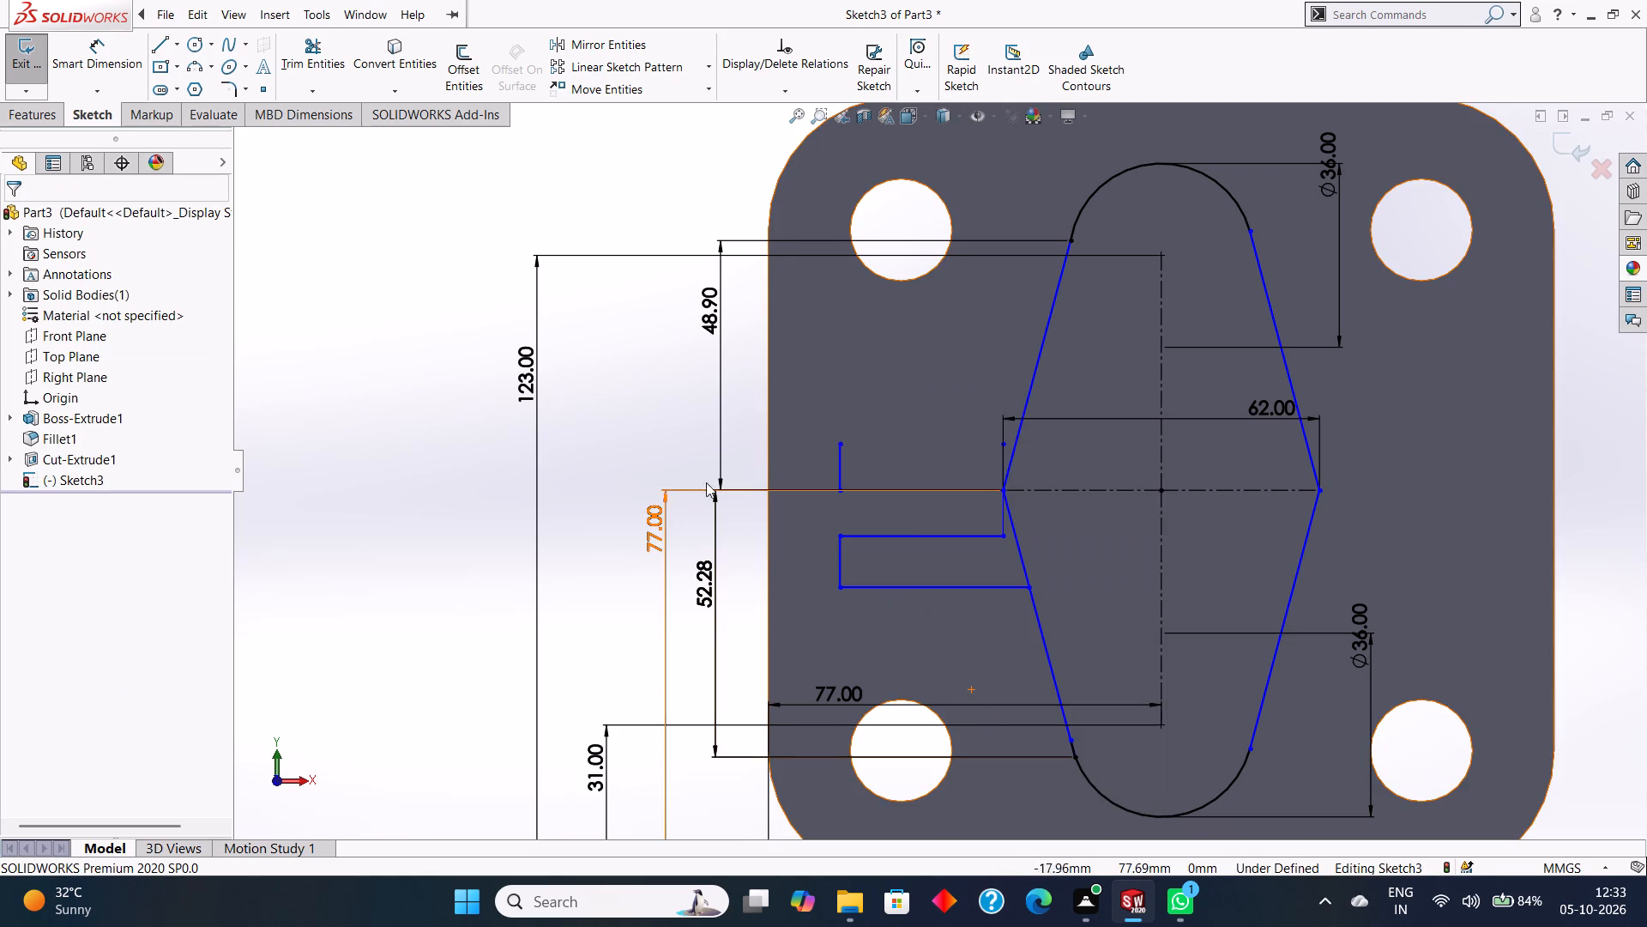
pyautogui.scroll(-4, 1010, 441)
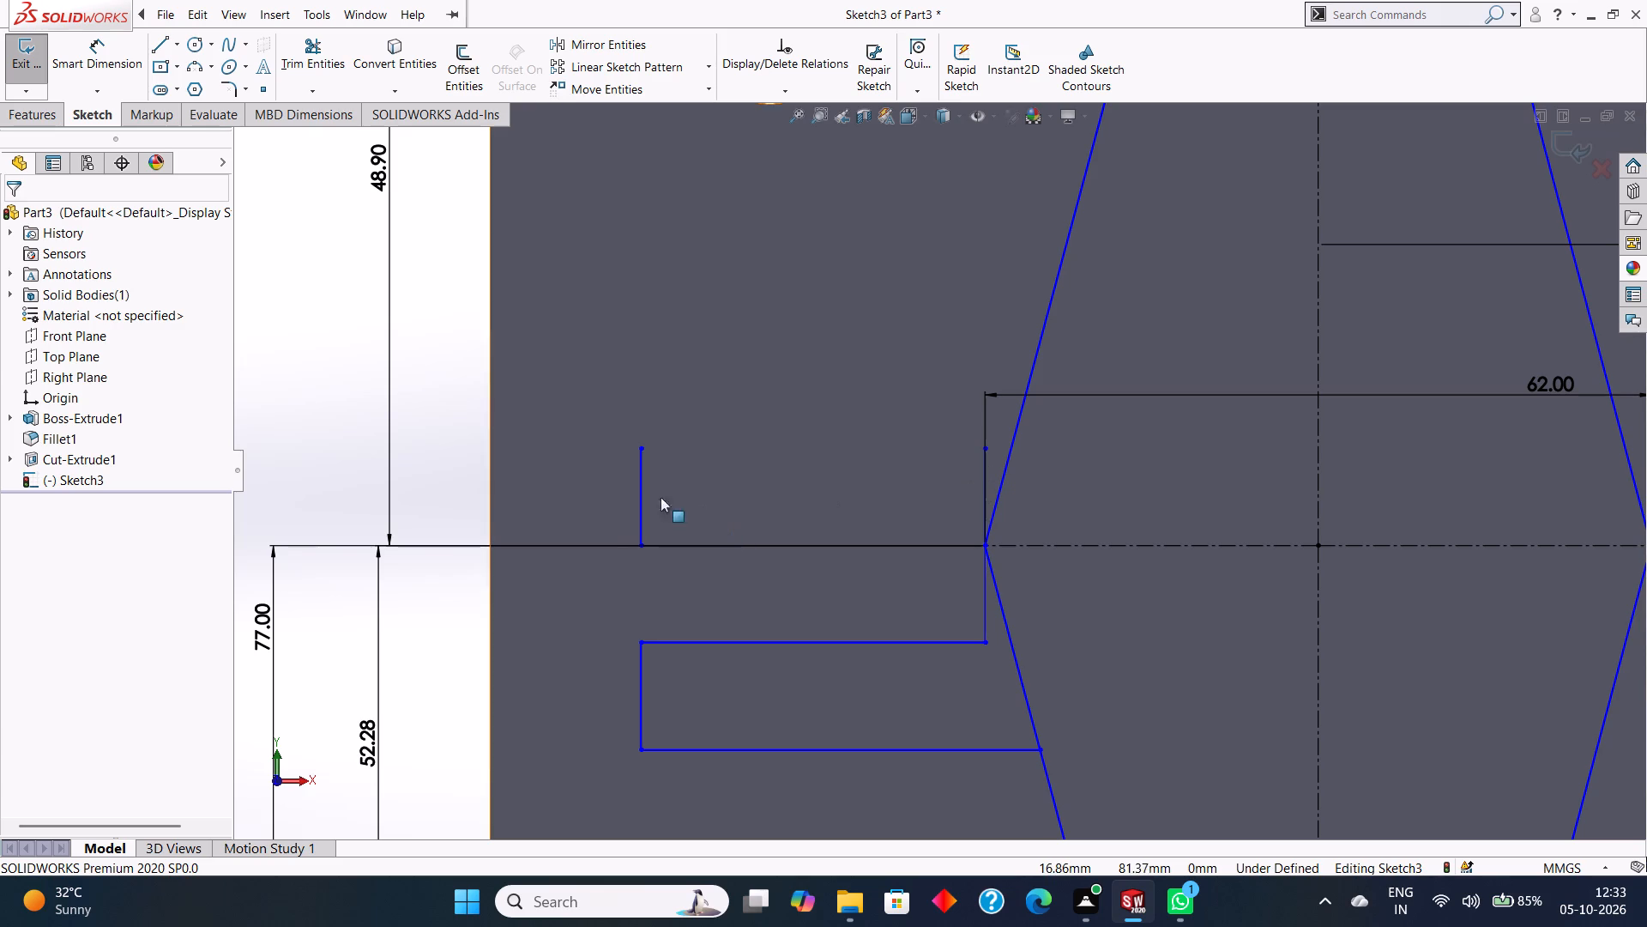
pyautogui.rightClick(637, 488)
pyautogui.click(693, 762)
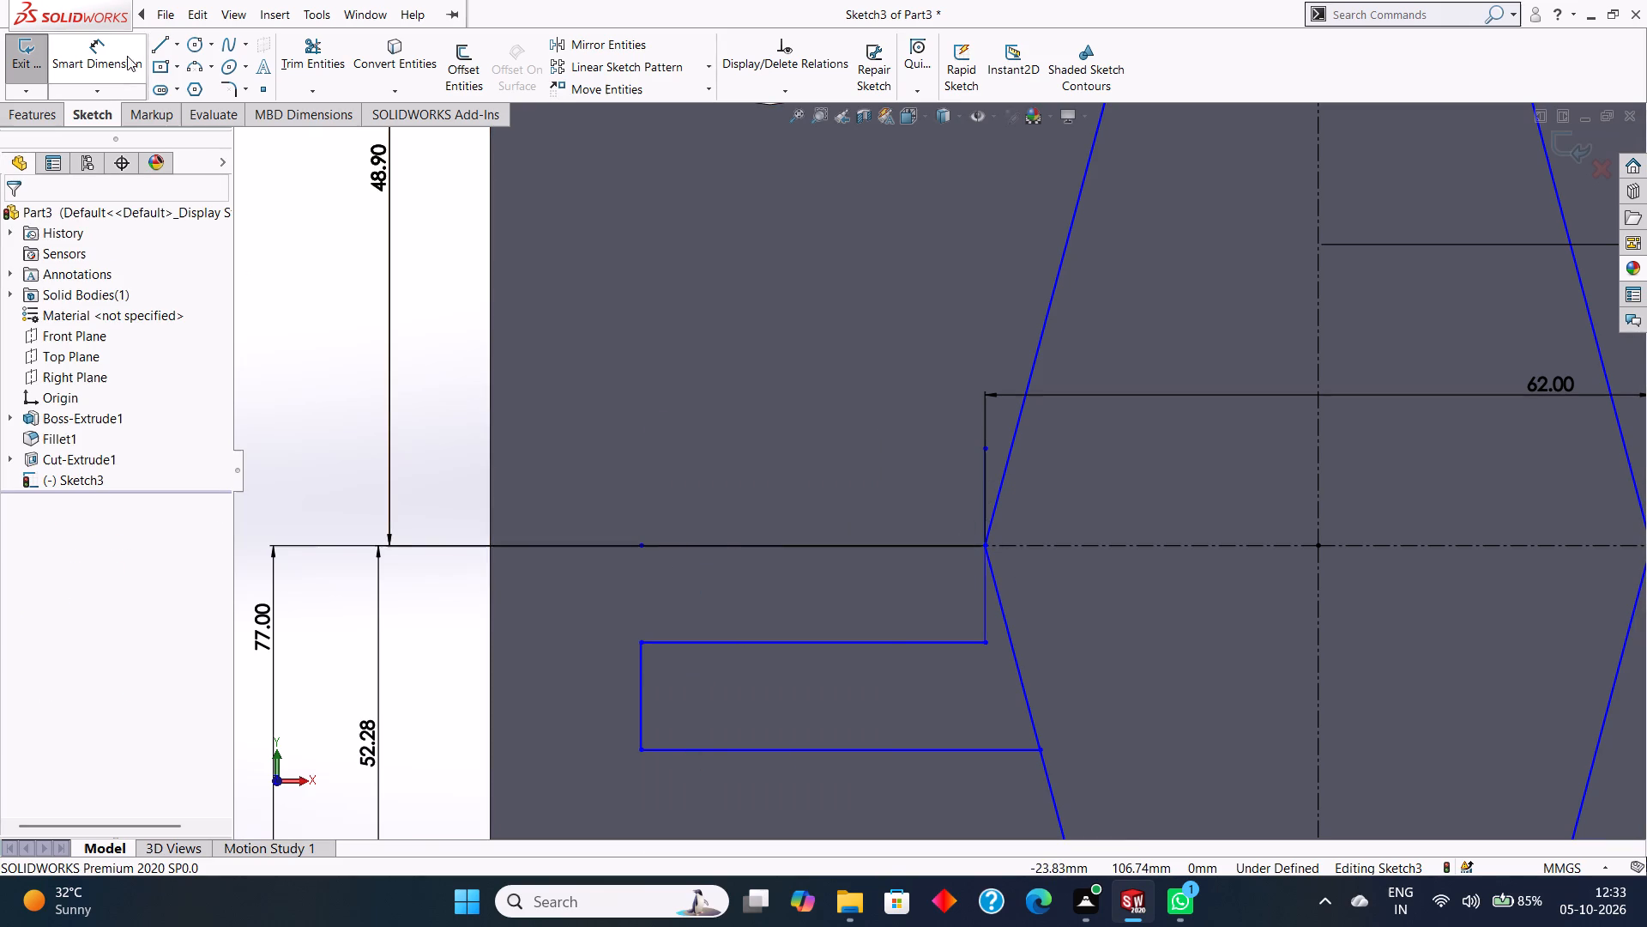
# Sketch connected lines from the upper end of the short vertical at the left vertex: 32 mm left, 10 mm up, about 37 mm right to the upper slanted line.
pyautogui.click(158, 39)
pyautogui.click(984, 451)
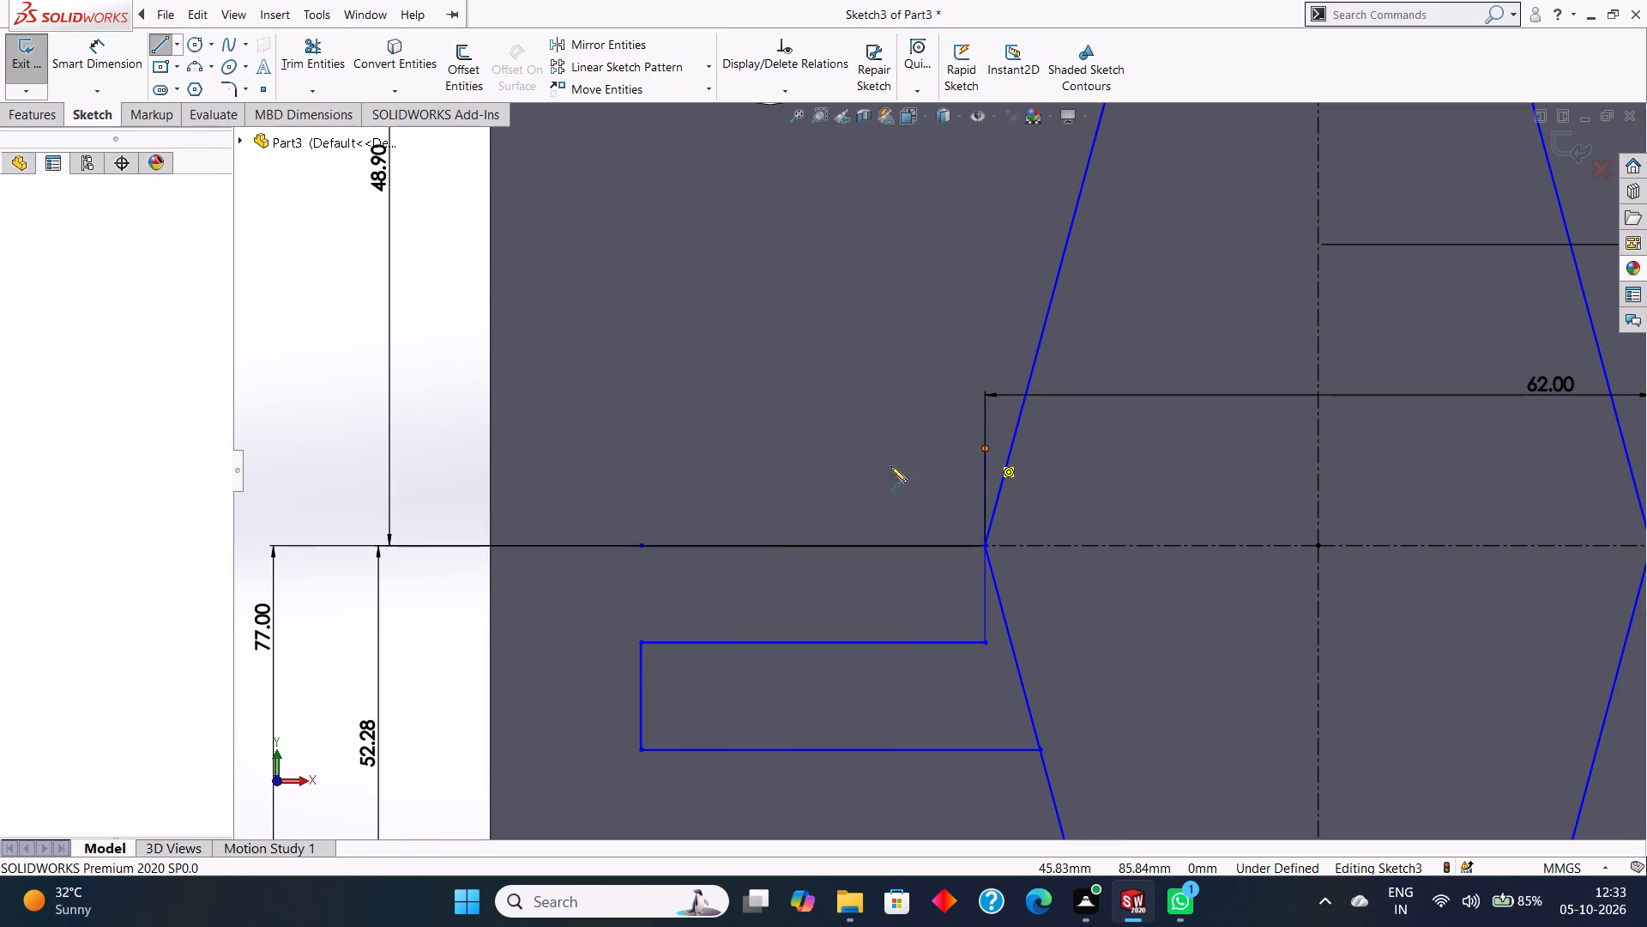
pyautogui.click(641, 445)
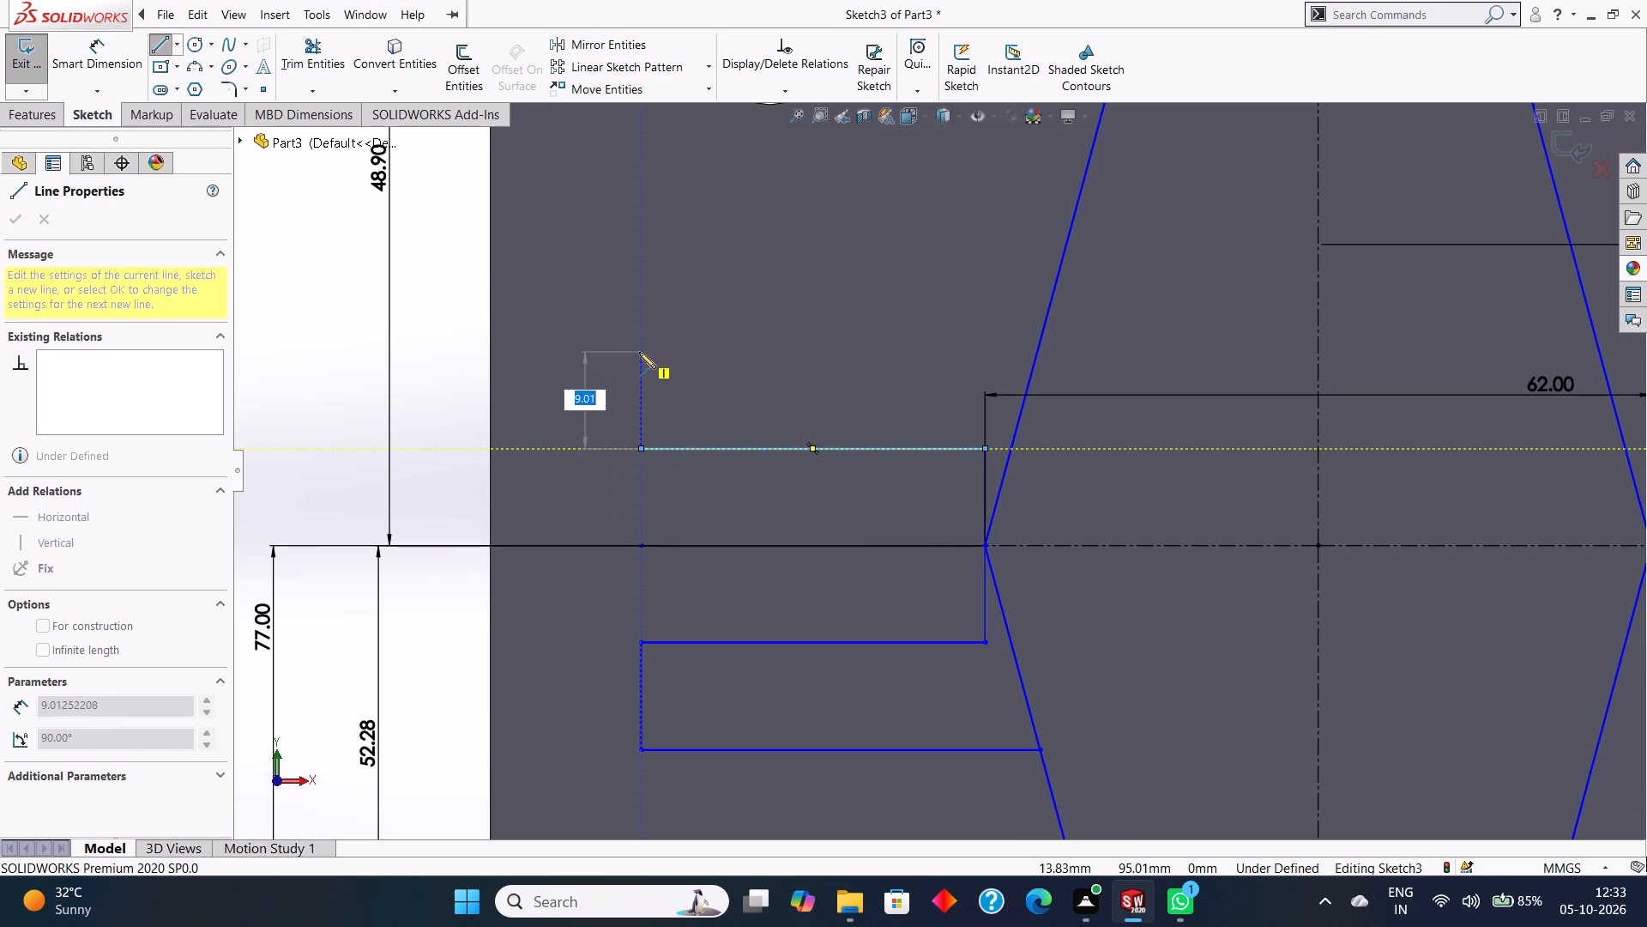
pyautogui.write('10')
pyautogui.press('Return')
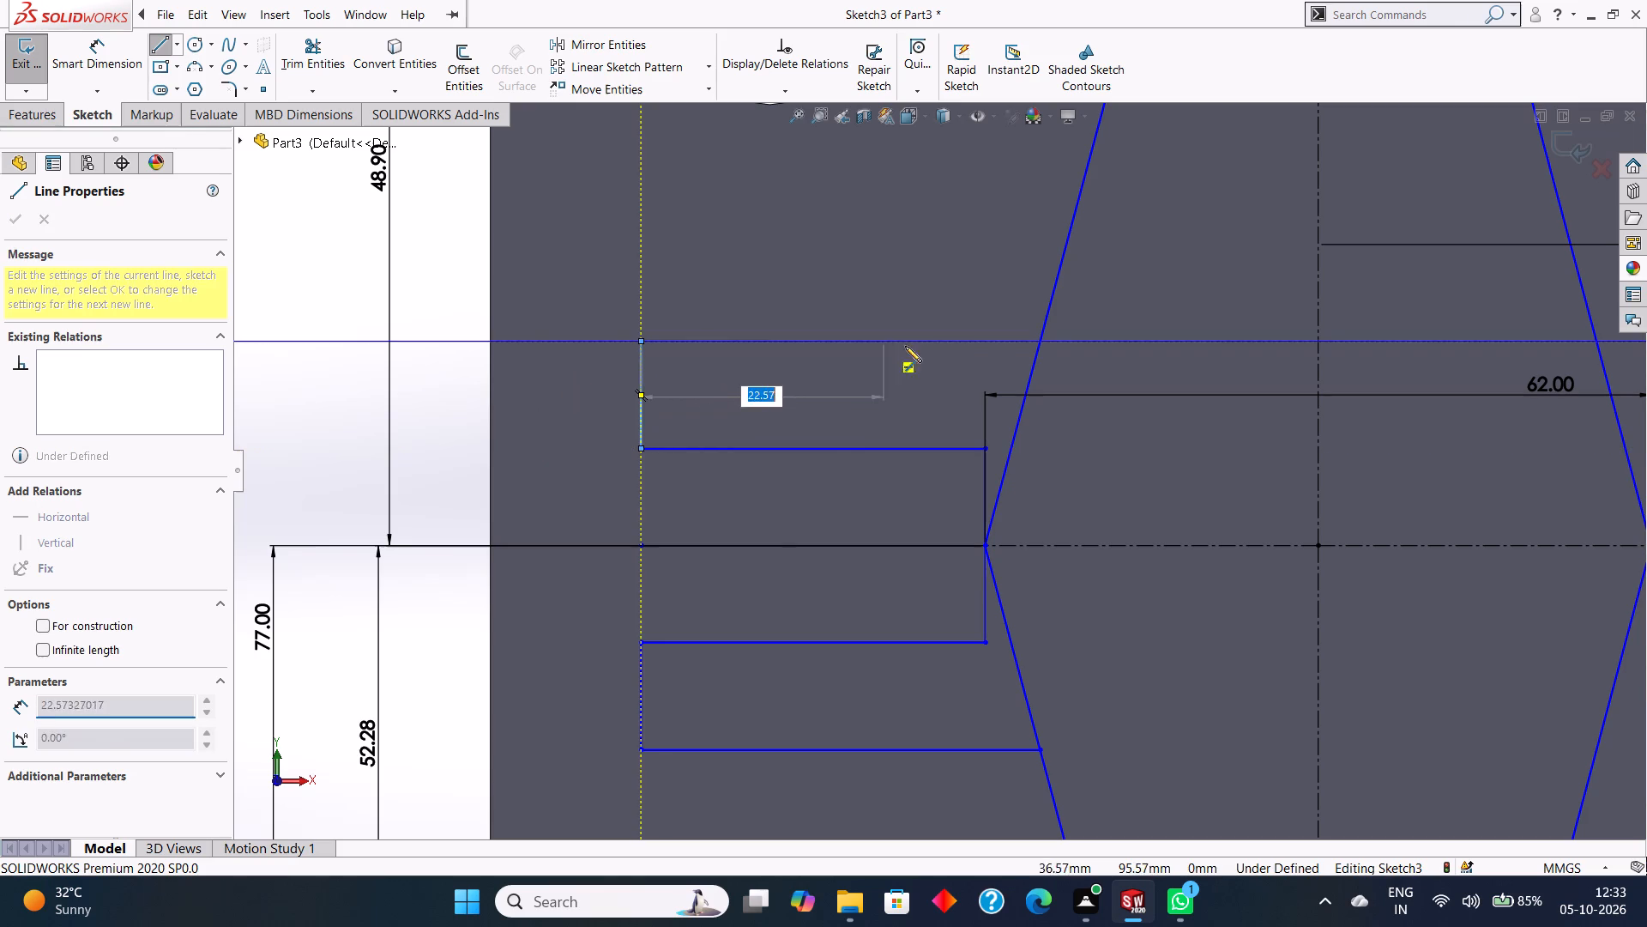
pyautogui.click(1039, 342)
pyautogui.press('Escape')
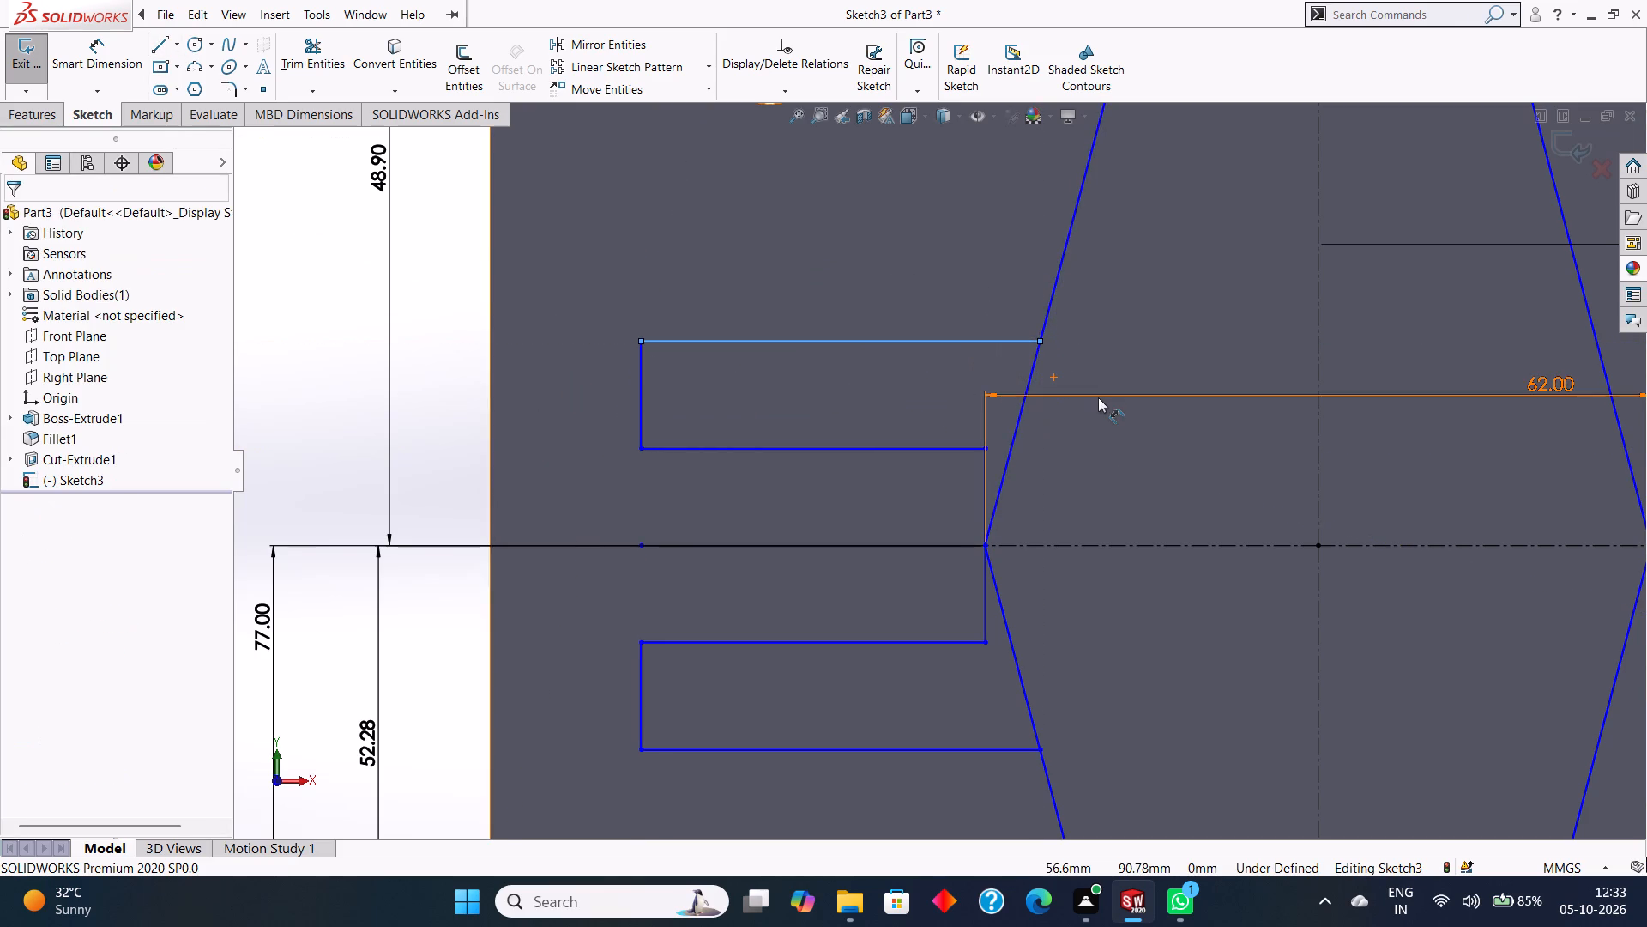
# Trim away the two slanted profile segments between the left arms, from the left vertex to each arm's outer line.
pyautogui.scroll(4, 1079, 445)
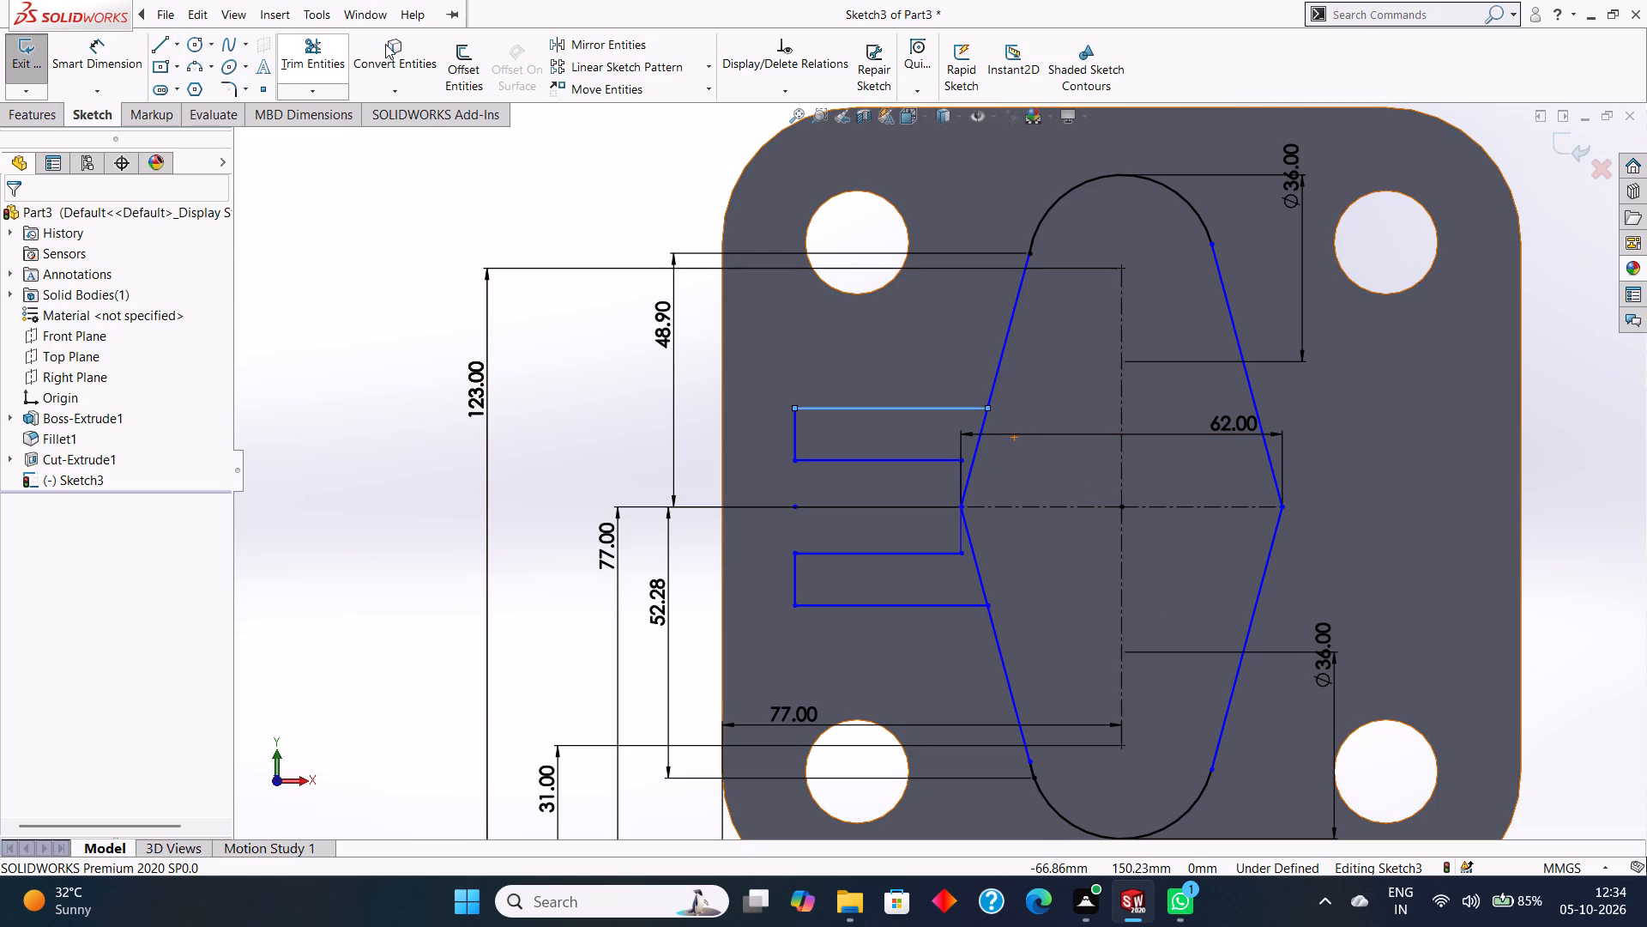
pyautogui.click(310, 44)
pyautogui.scroll(-4, 1041, 443)
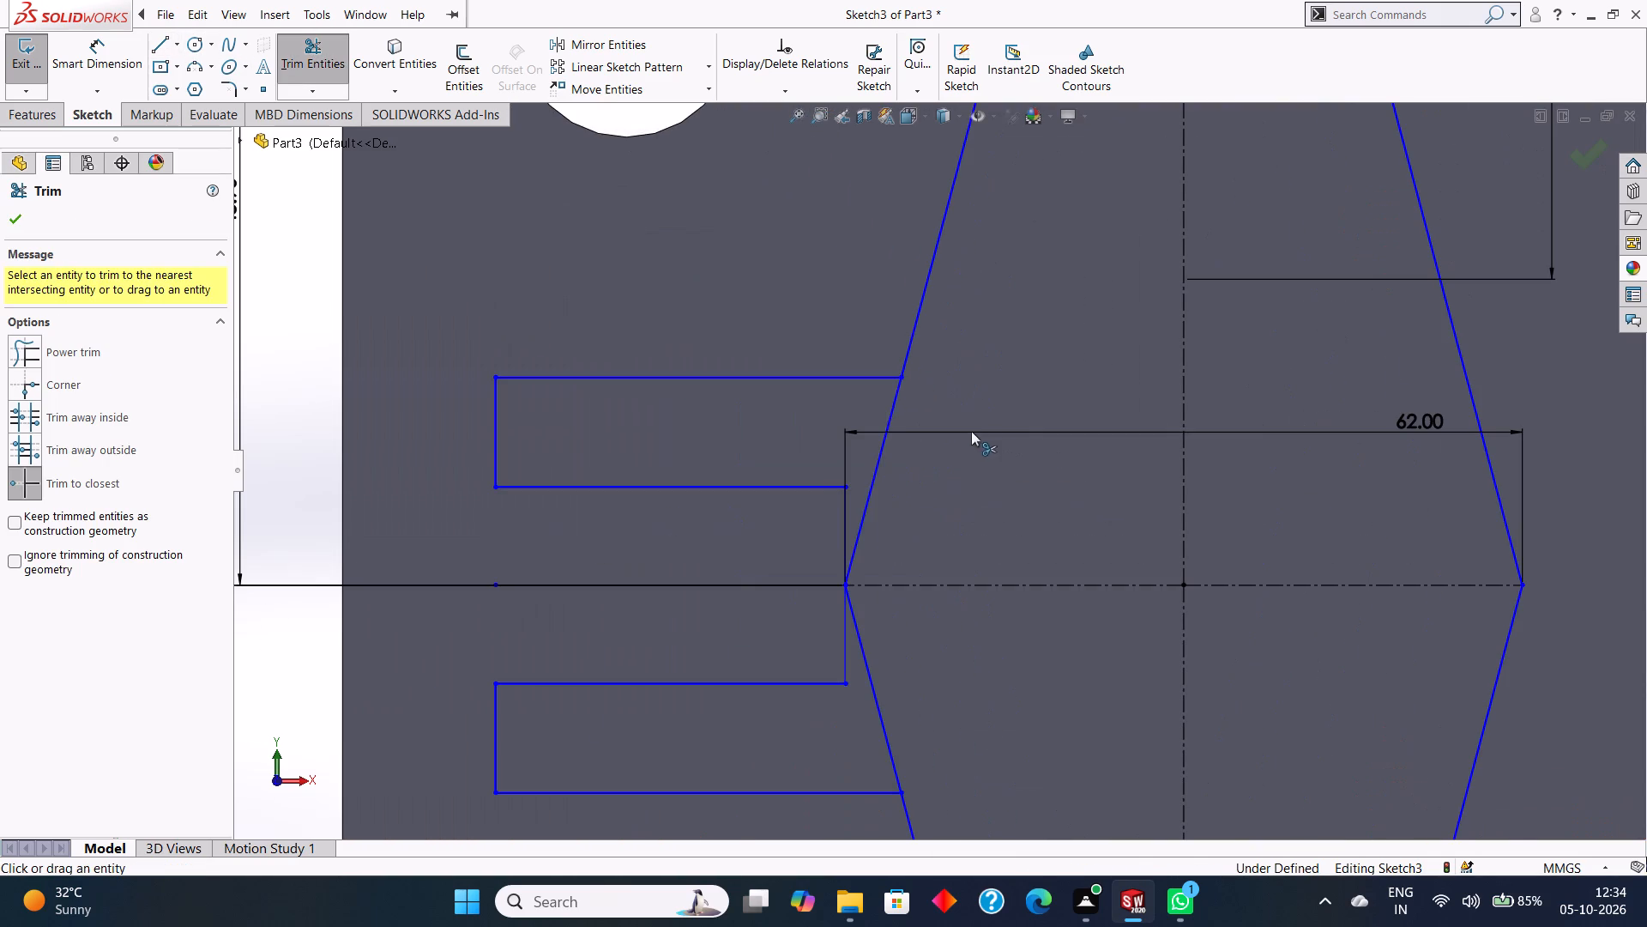
pyautogui.click(891, 403)
pyautogui.click(872, 700)
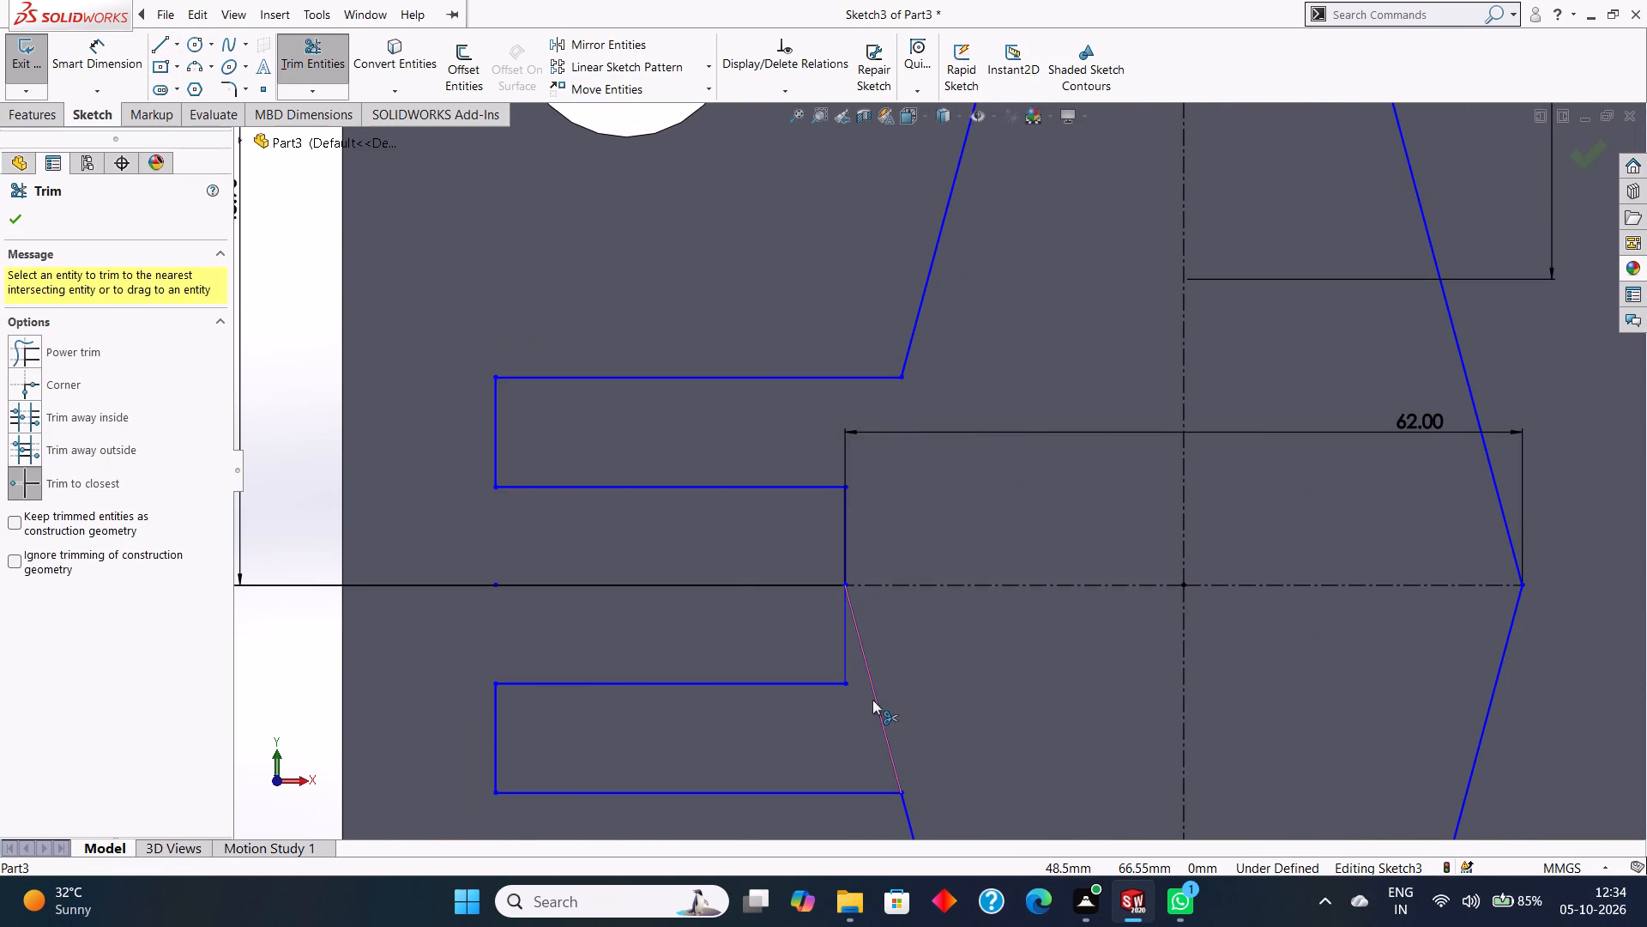
pyautogui.scroll(4, 882, 700)
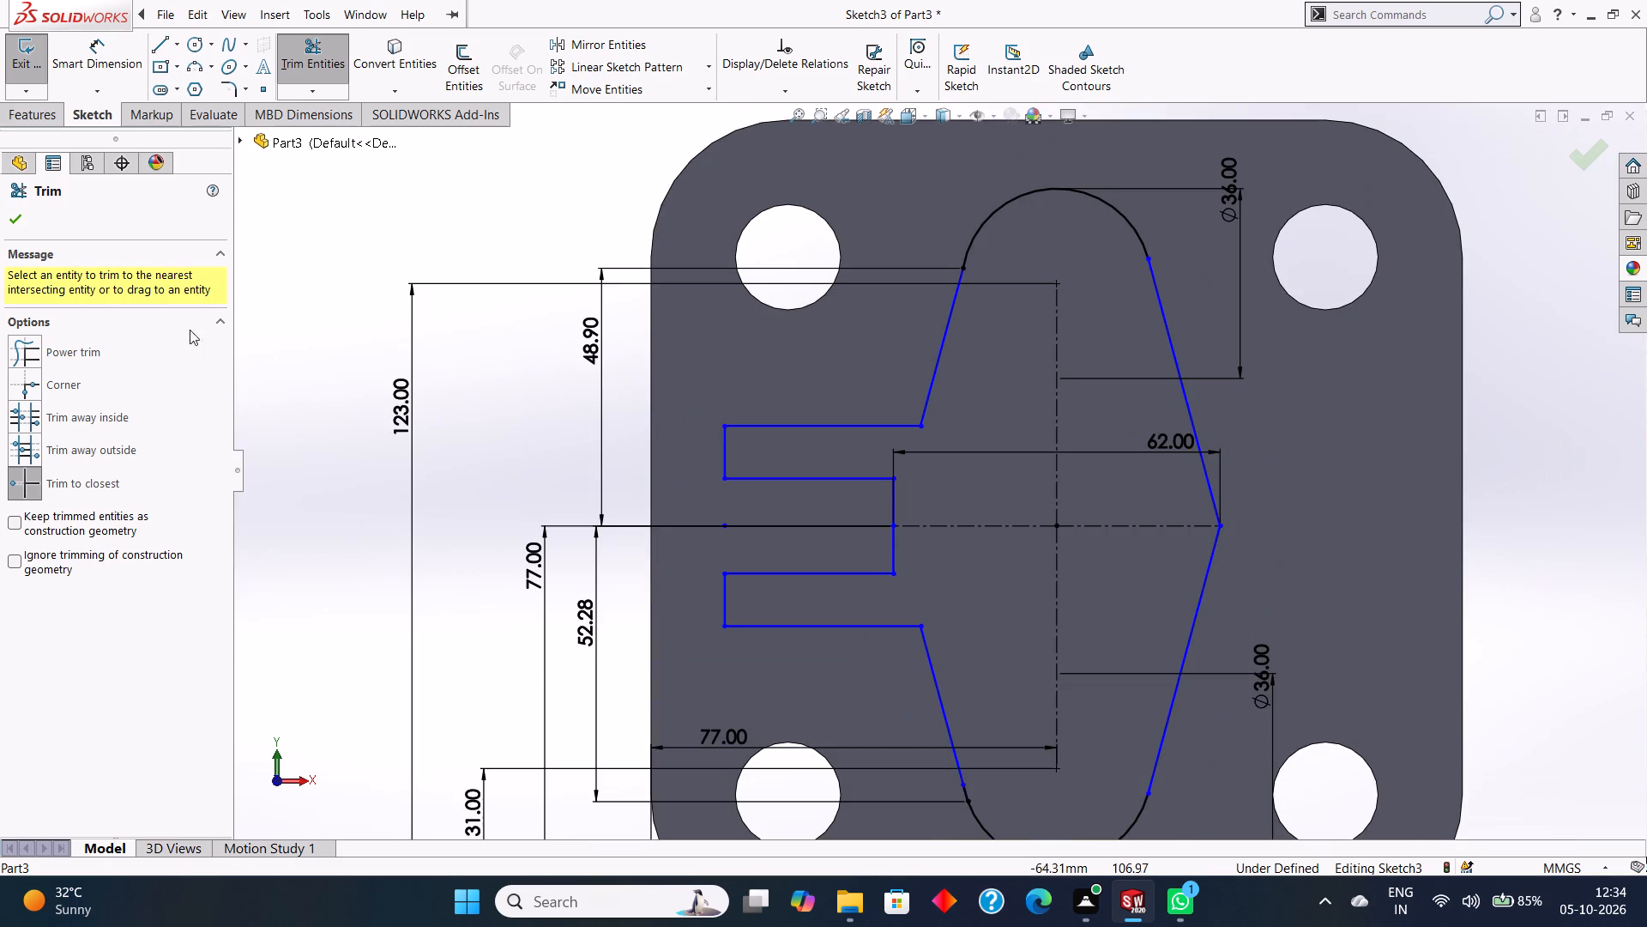
pyautogui.click(19, 215)
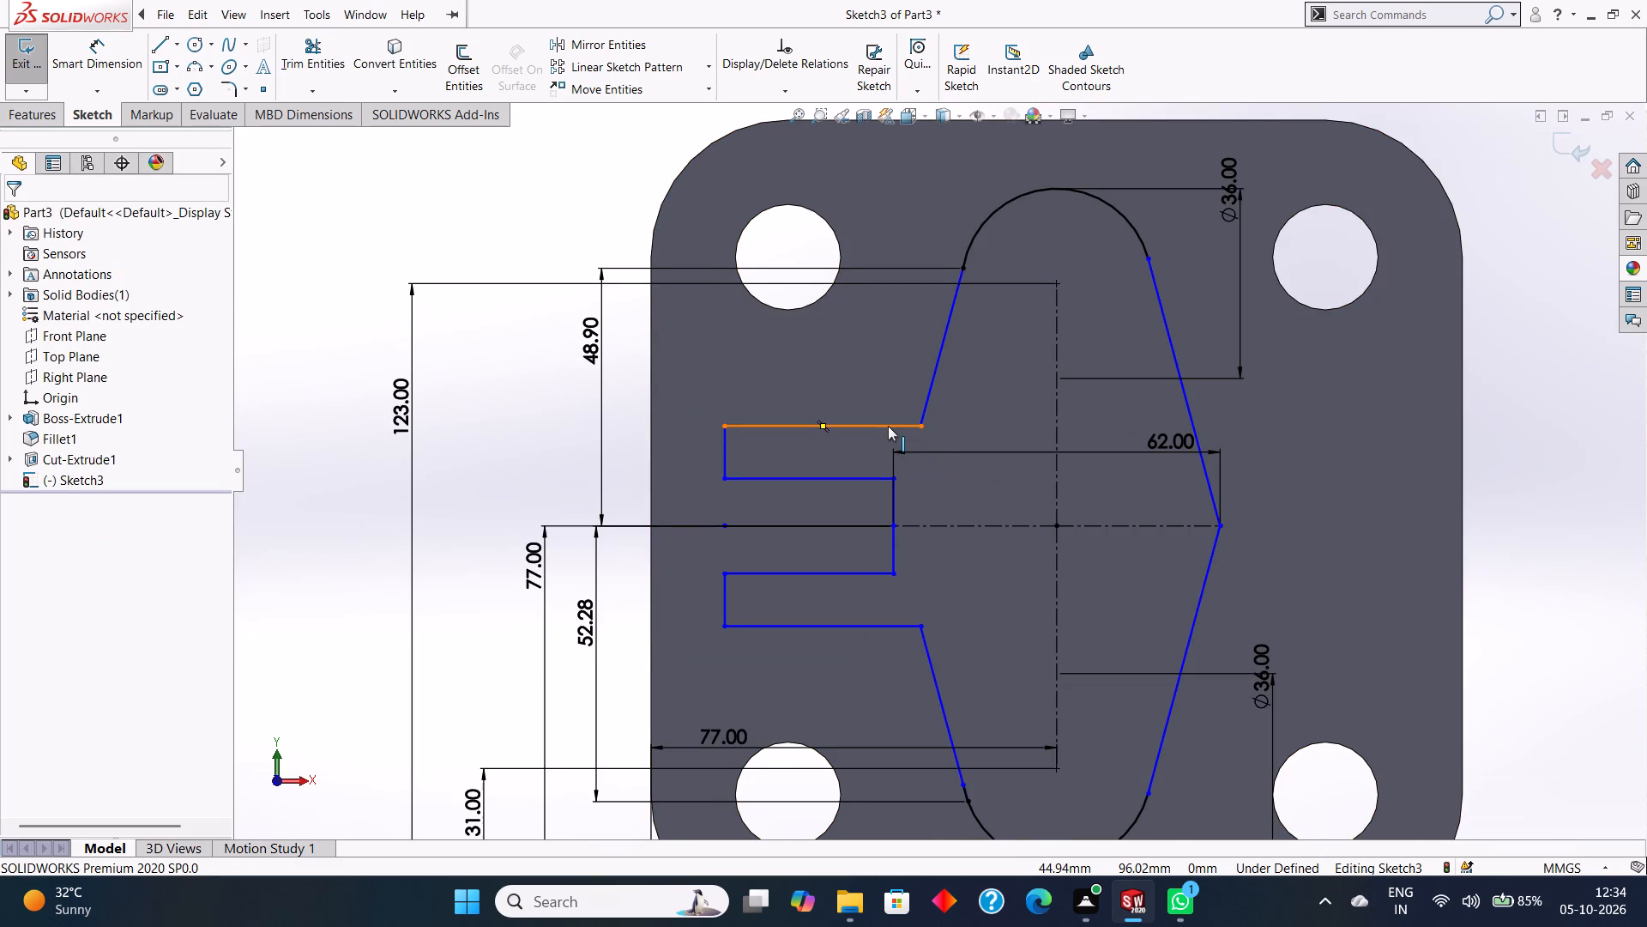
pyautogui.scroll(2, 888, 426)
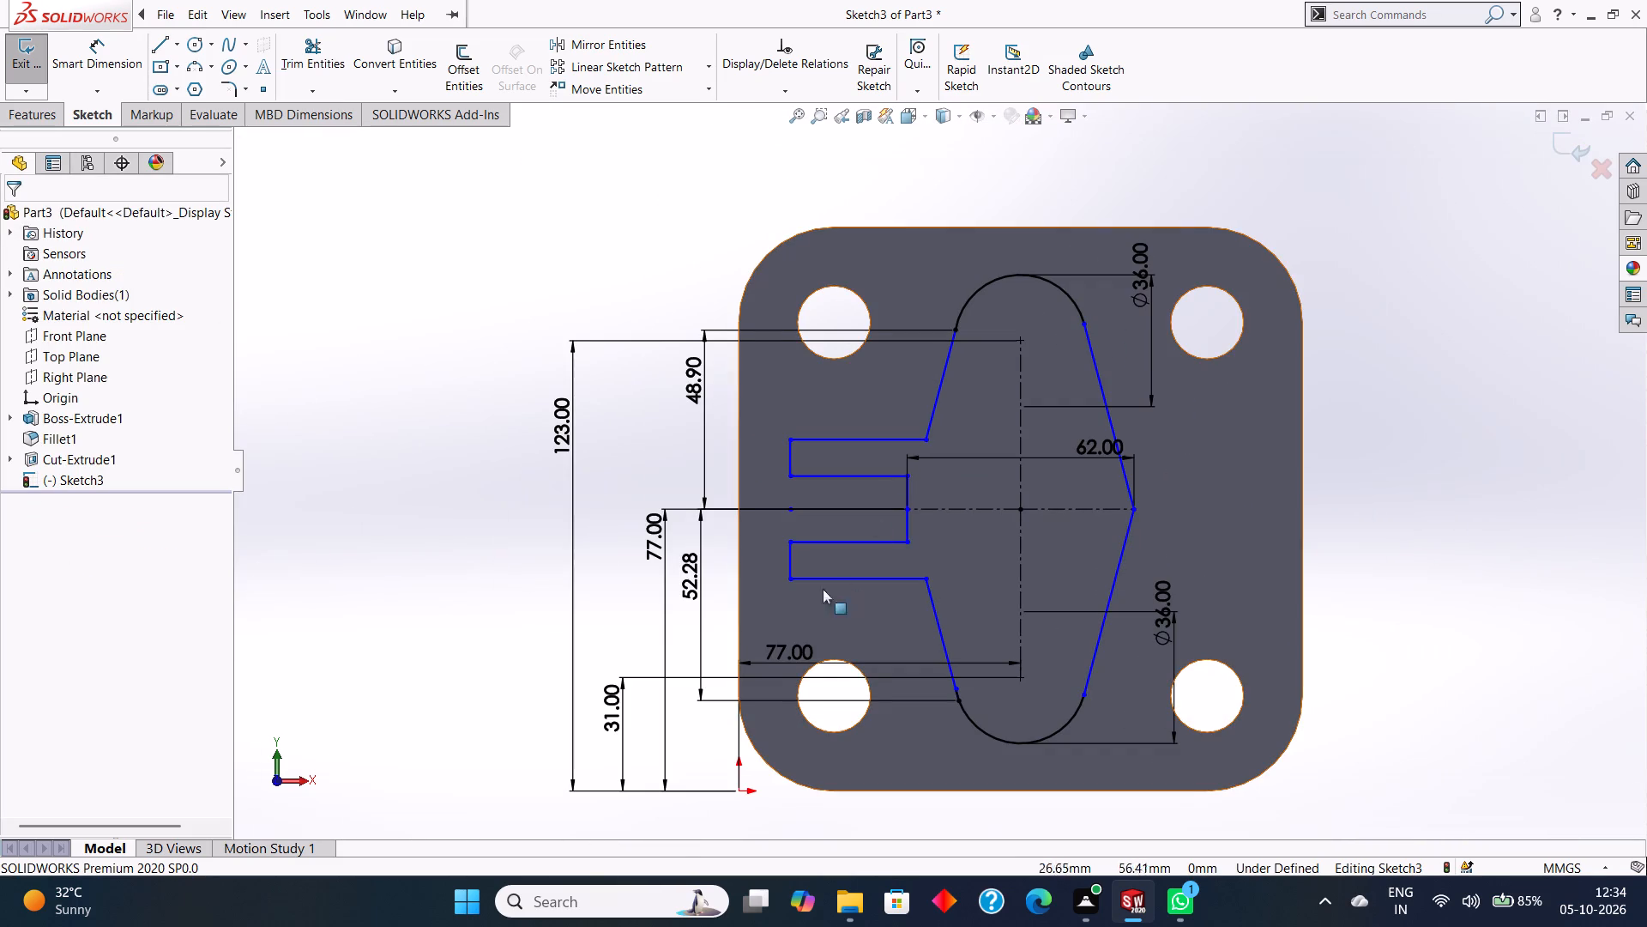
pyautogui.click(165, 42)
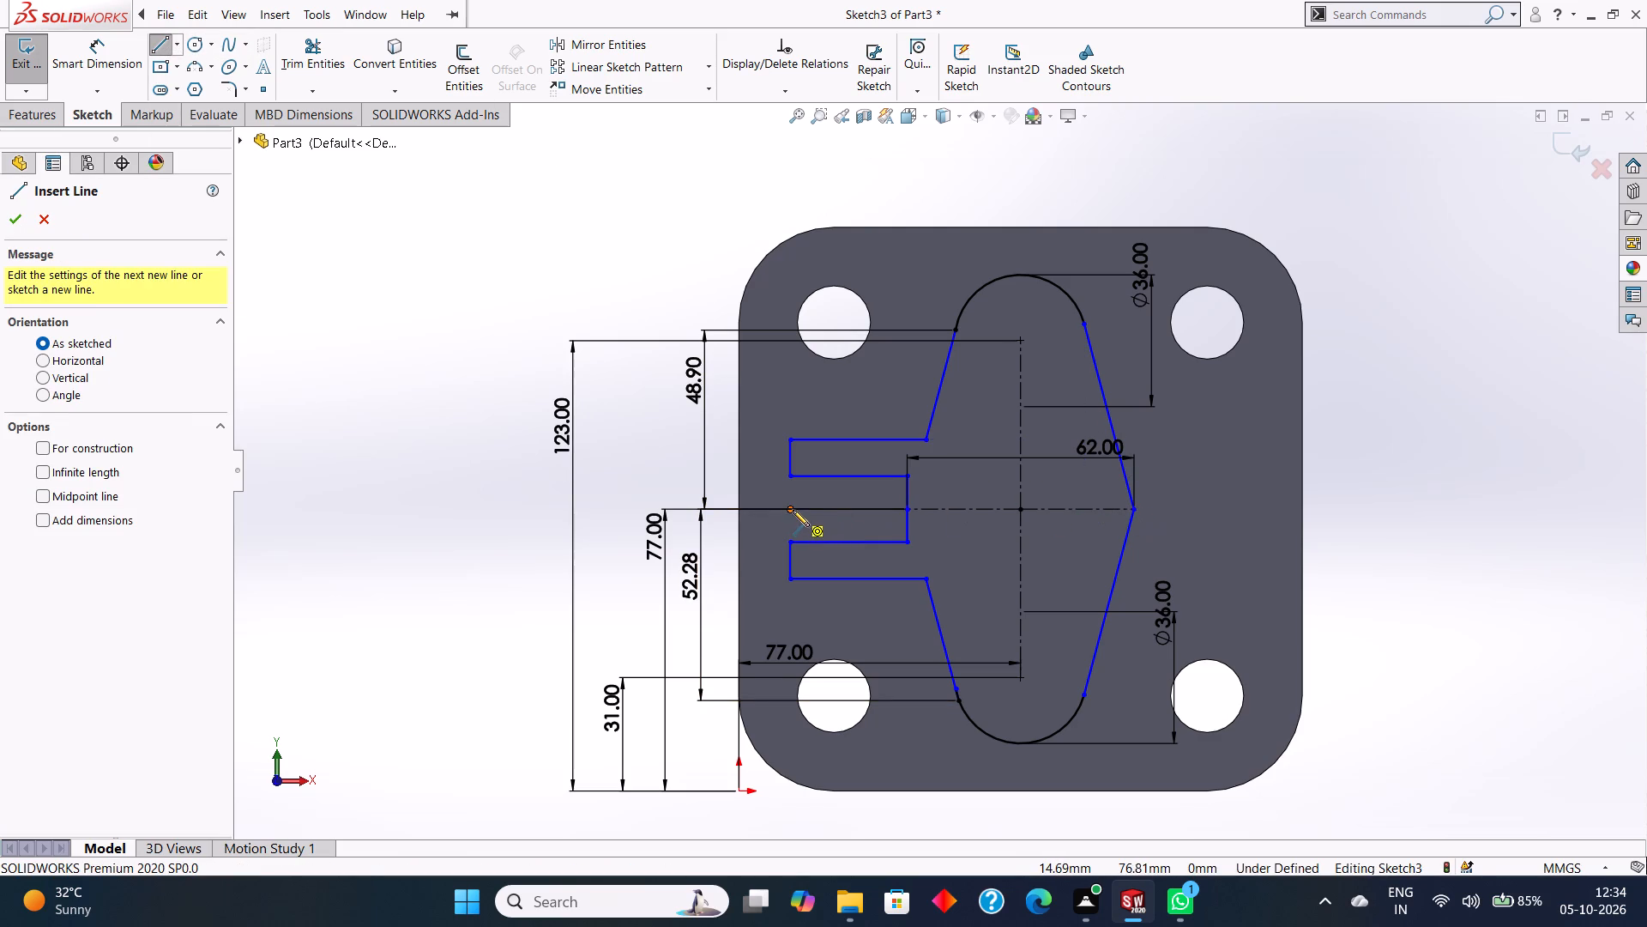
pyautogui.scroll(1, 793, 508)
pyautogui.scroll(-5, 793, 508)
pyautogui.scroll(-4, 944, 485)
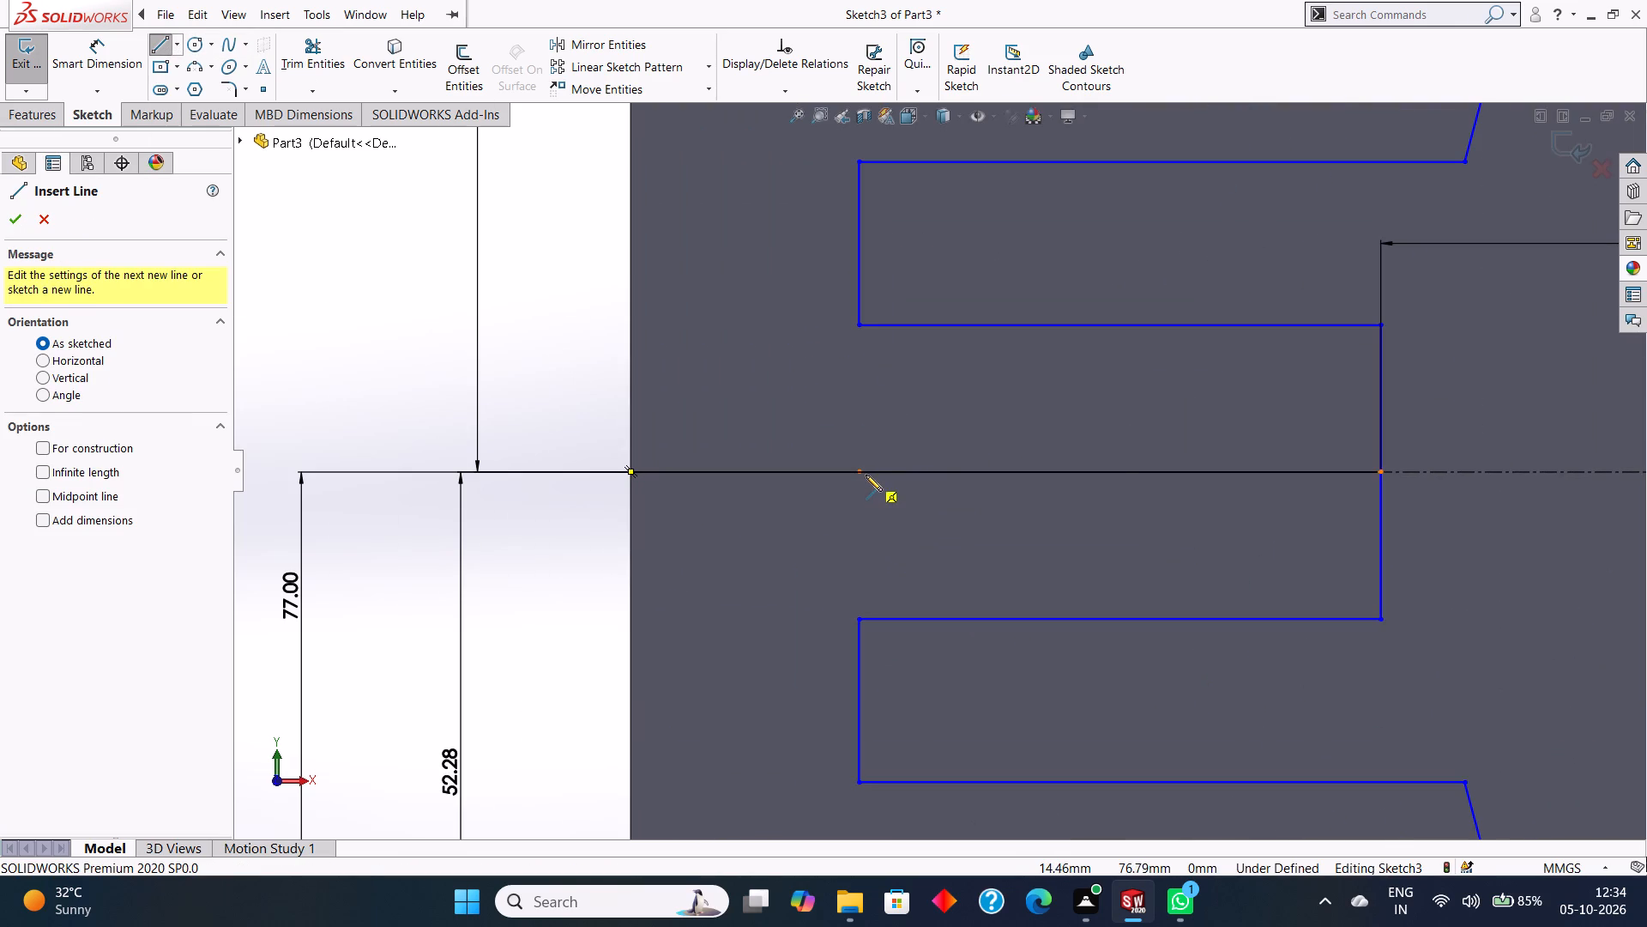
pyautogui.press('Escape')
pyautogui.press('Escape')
# Delete the leftover 32 mm horizontal line midway between the two left arms.
pyautogui.rightClick(986, 470)
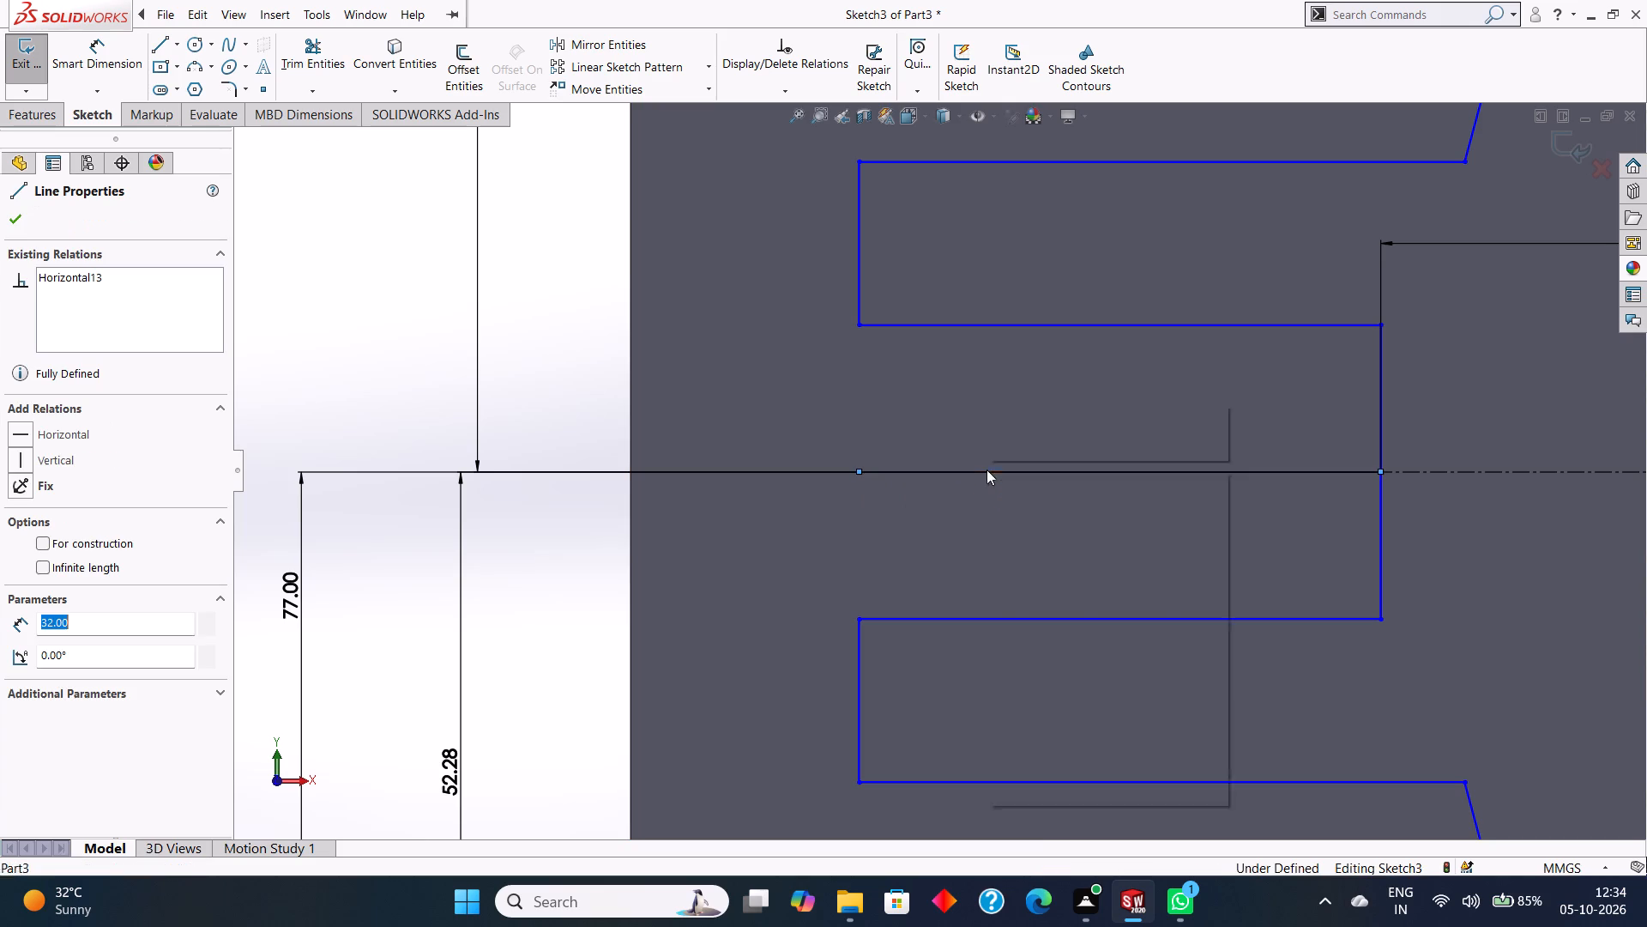
pyautogui.click(1039, 720)
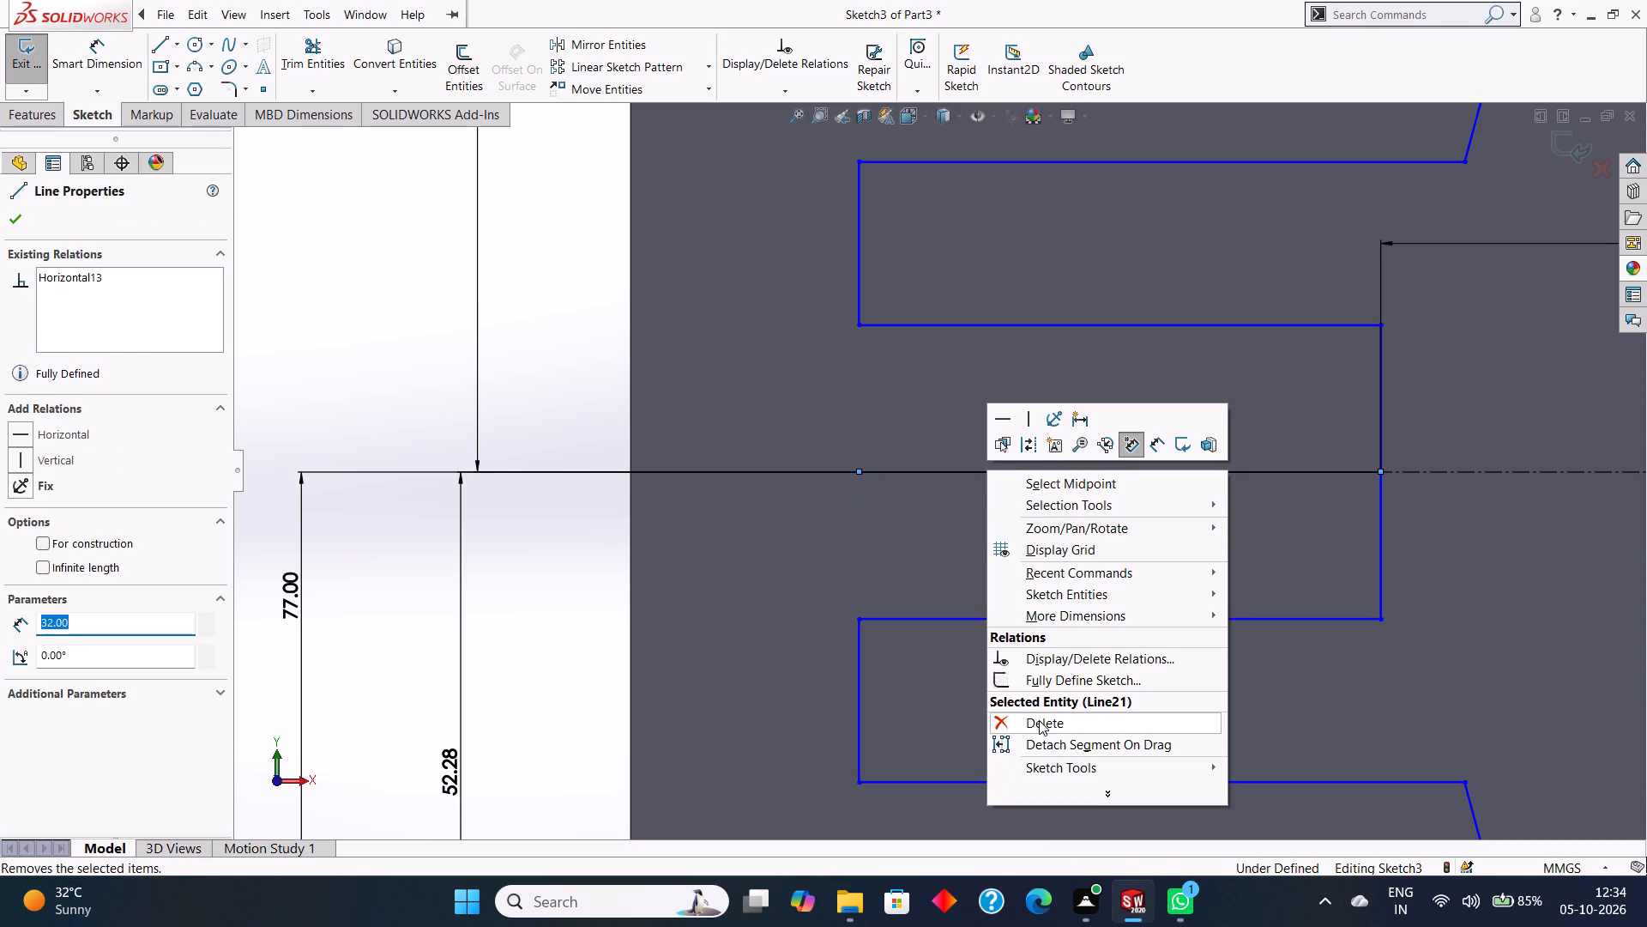
# Sketch a 14 mm horizontal centerline inward from the midpoint of the plate's right edge.
pyautogui.scroll(9, 988, 523)
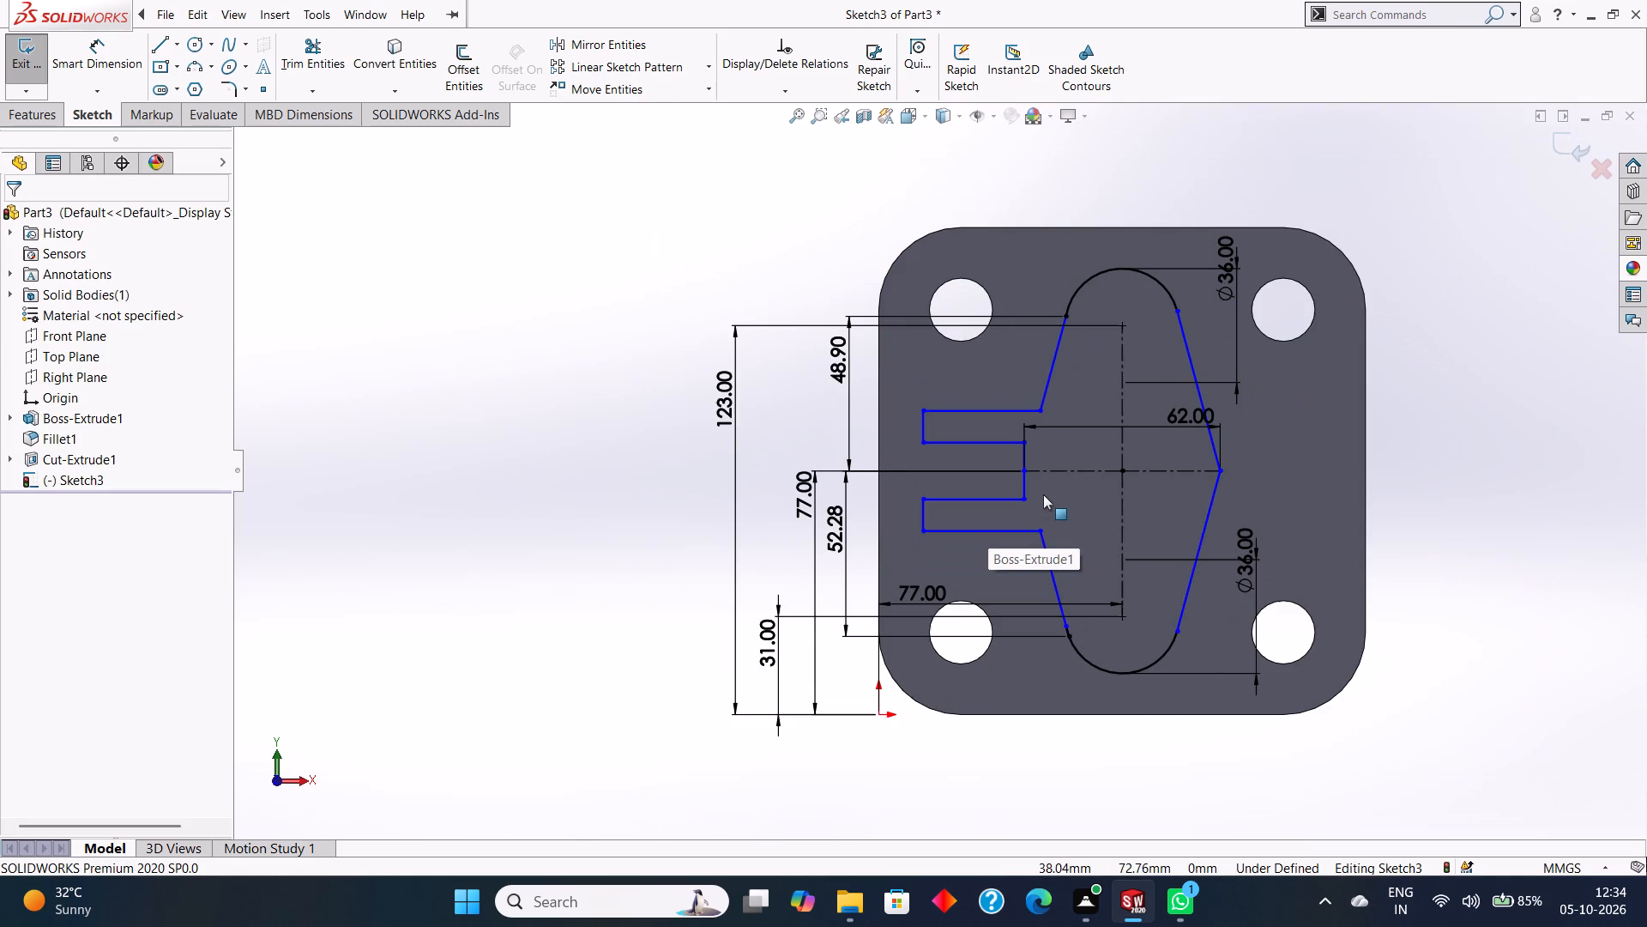
pyautogui.scroll(-1, 1272, 446)
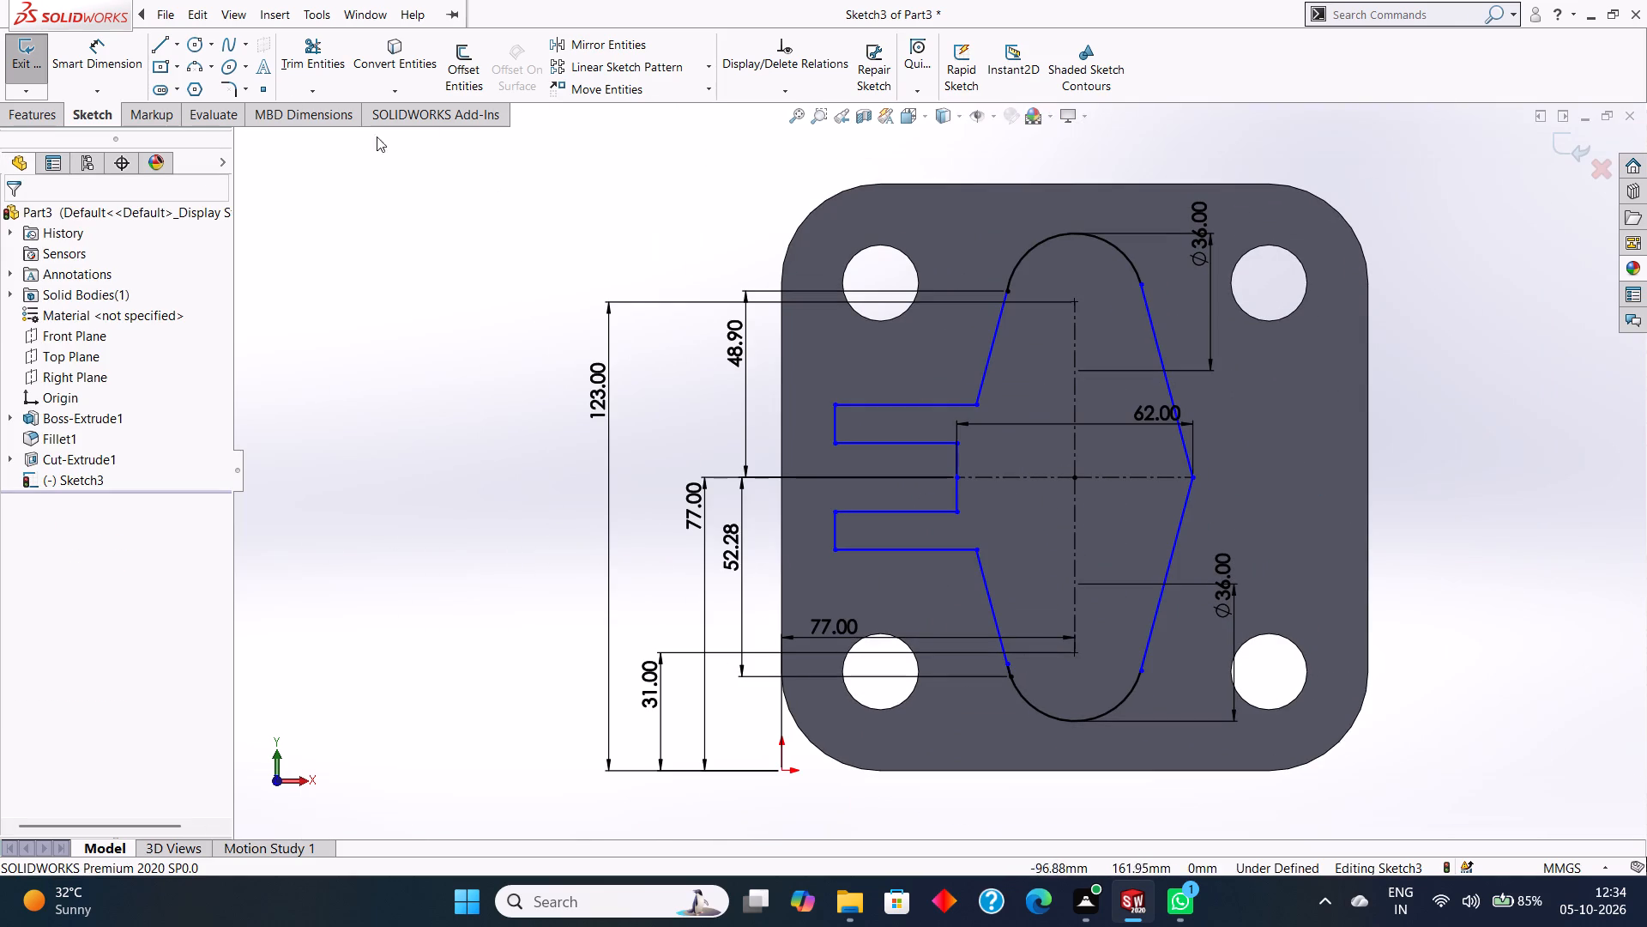
pyautogui.click(178, 41)
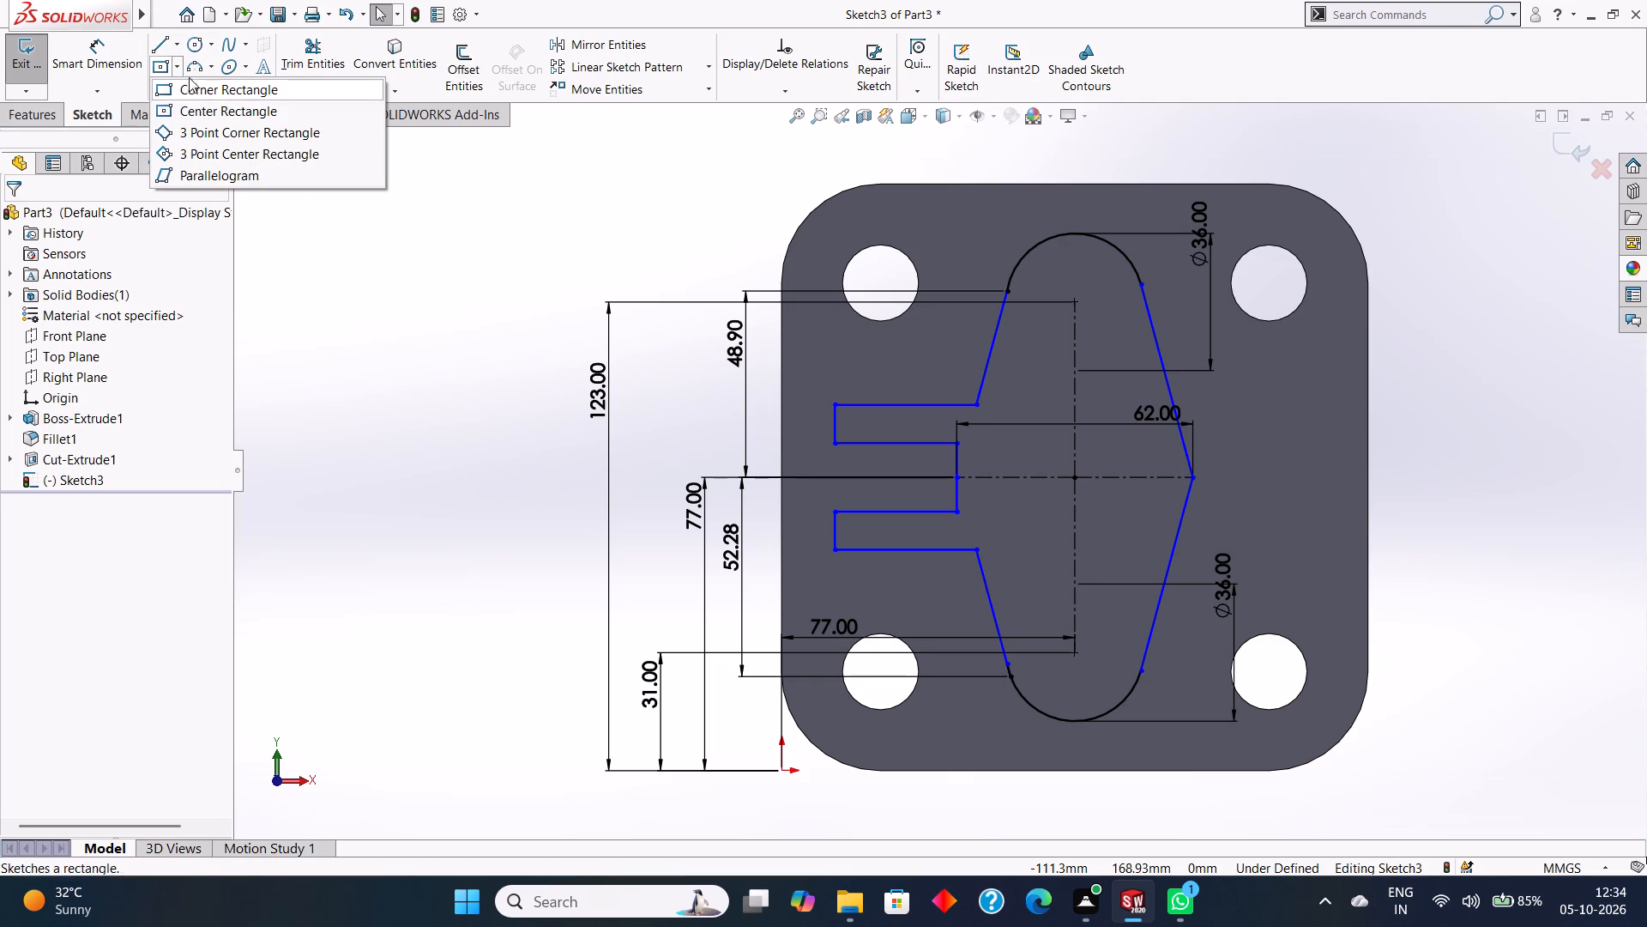
pyautogui.click(176, 45)
pyautogui.click(175, 53)
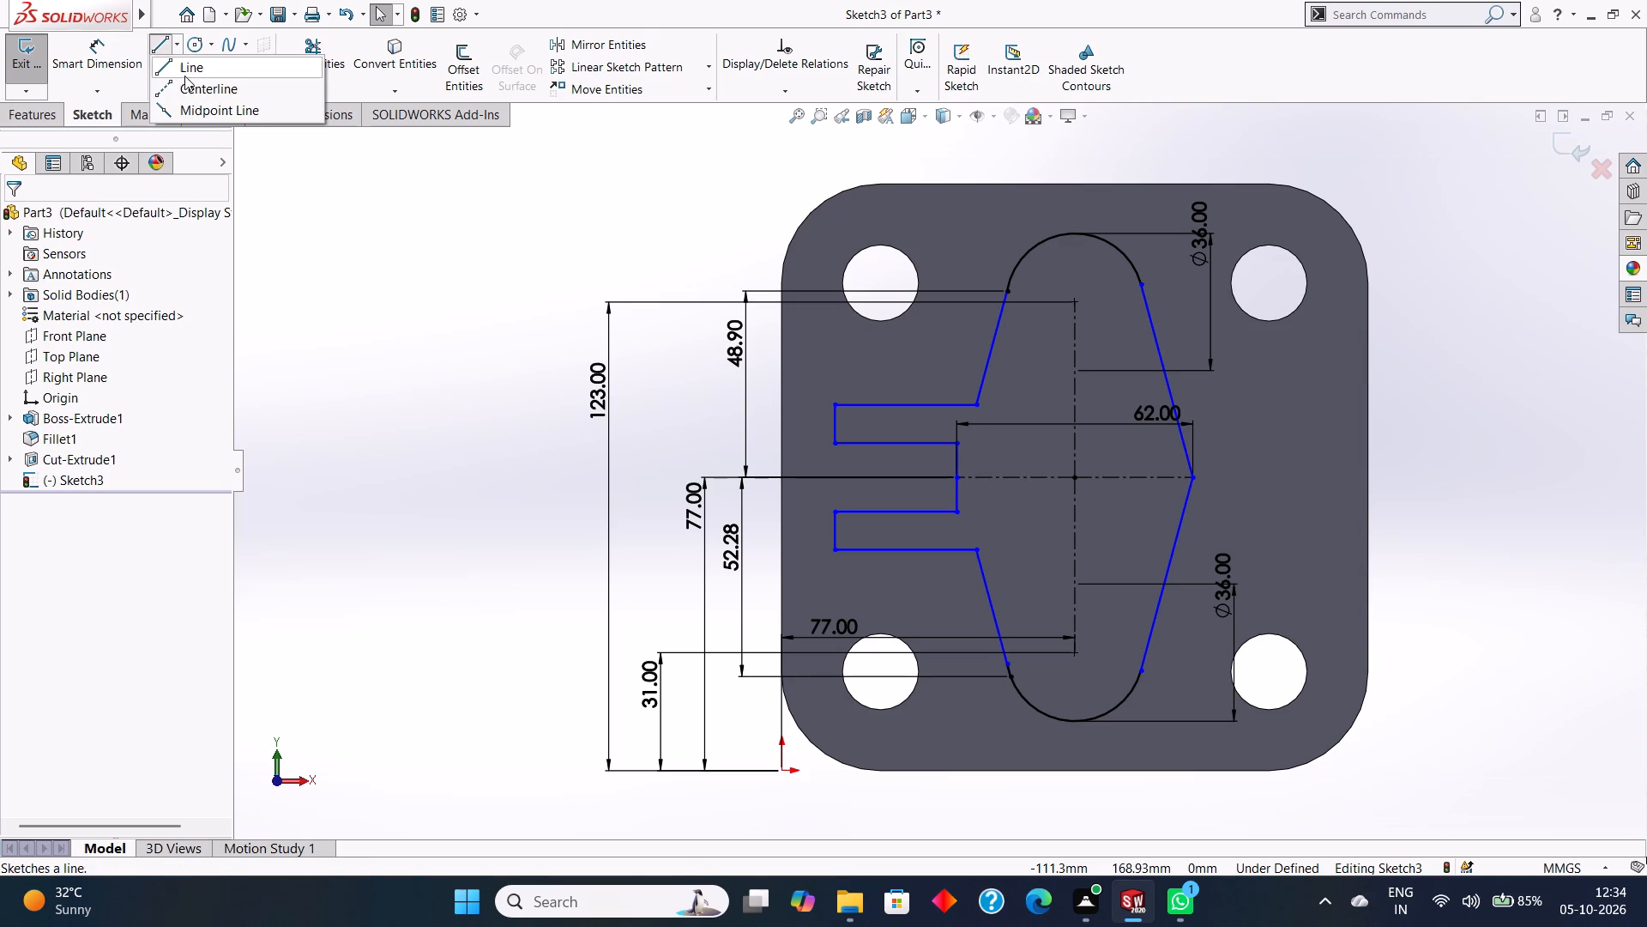
pyautogui.click(190, 88)
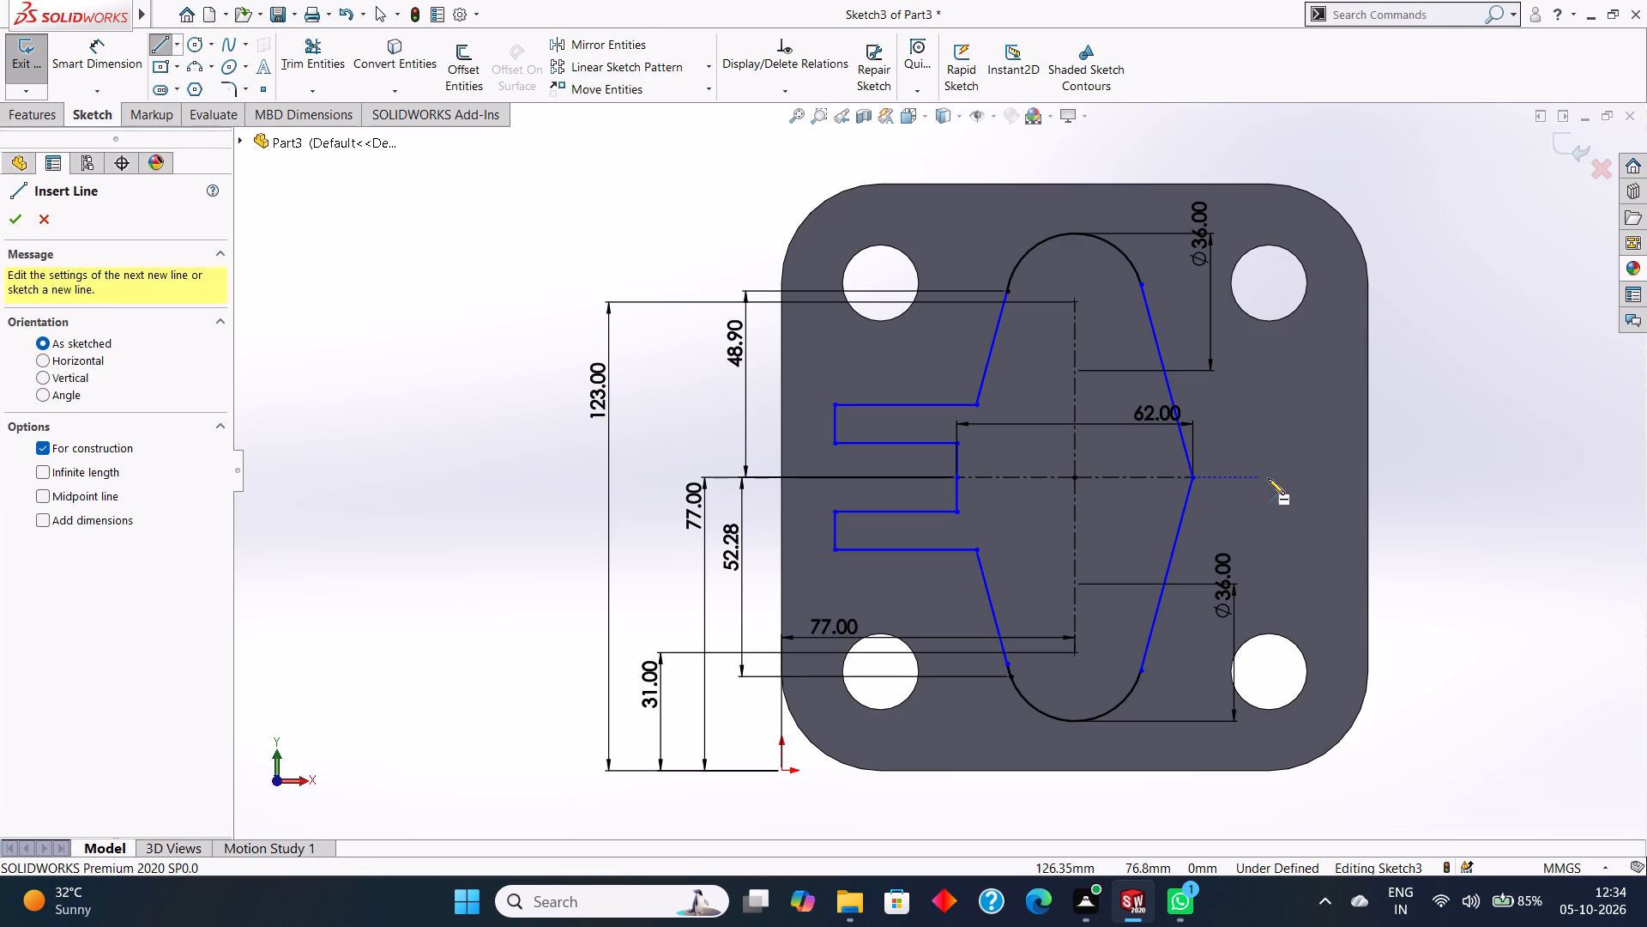
pyautogui.click(1366, 476)
pyautogui.write('14')
pyautogui.press('Return')
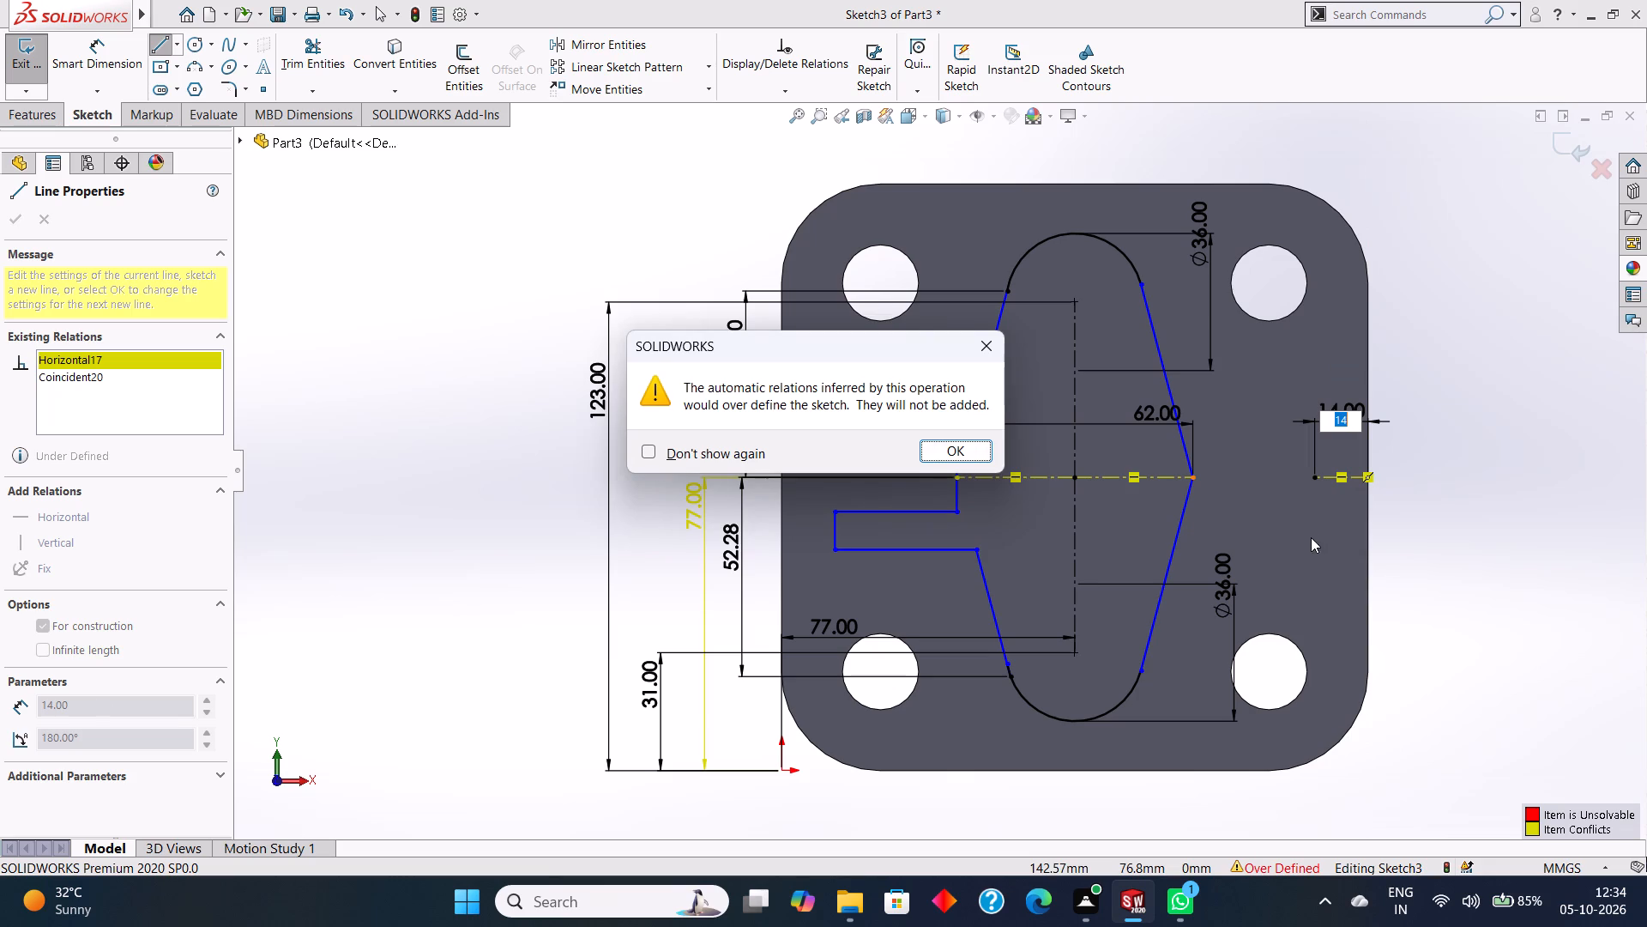
pyautogui.click(963, 451)
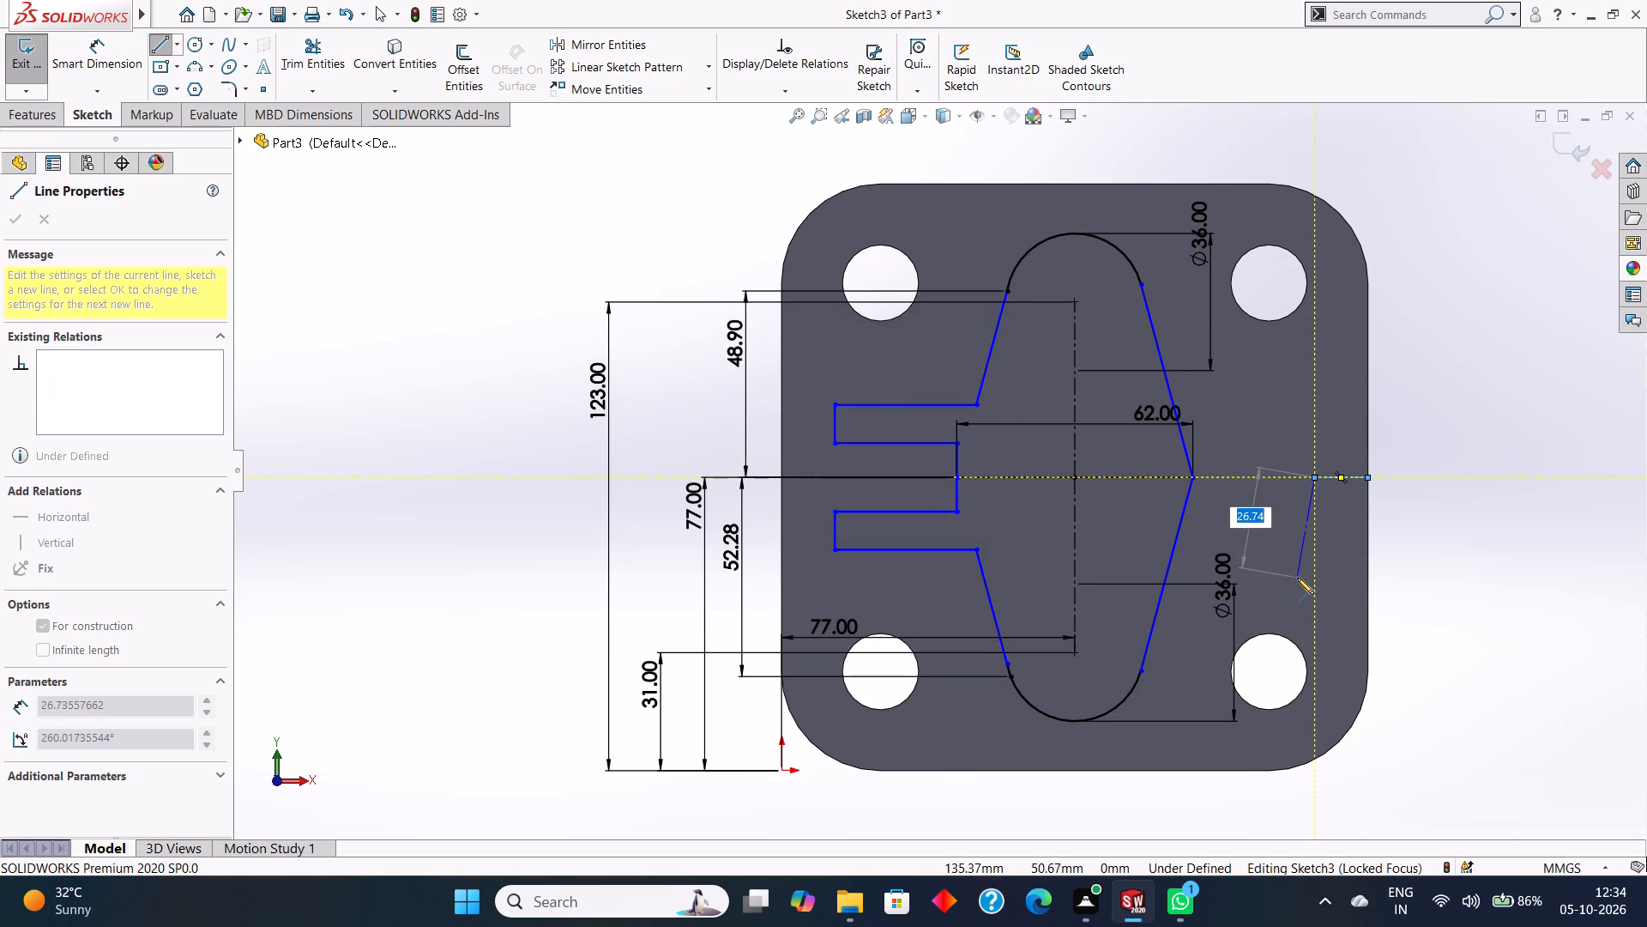
pyautogui.press('Escape')
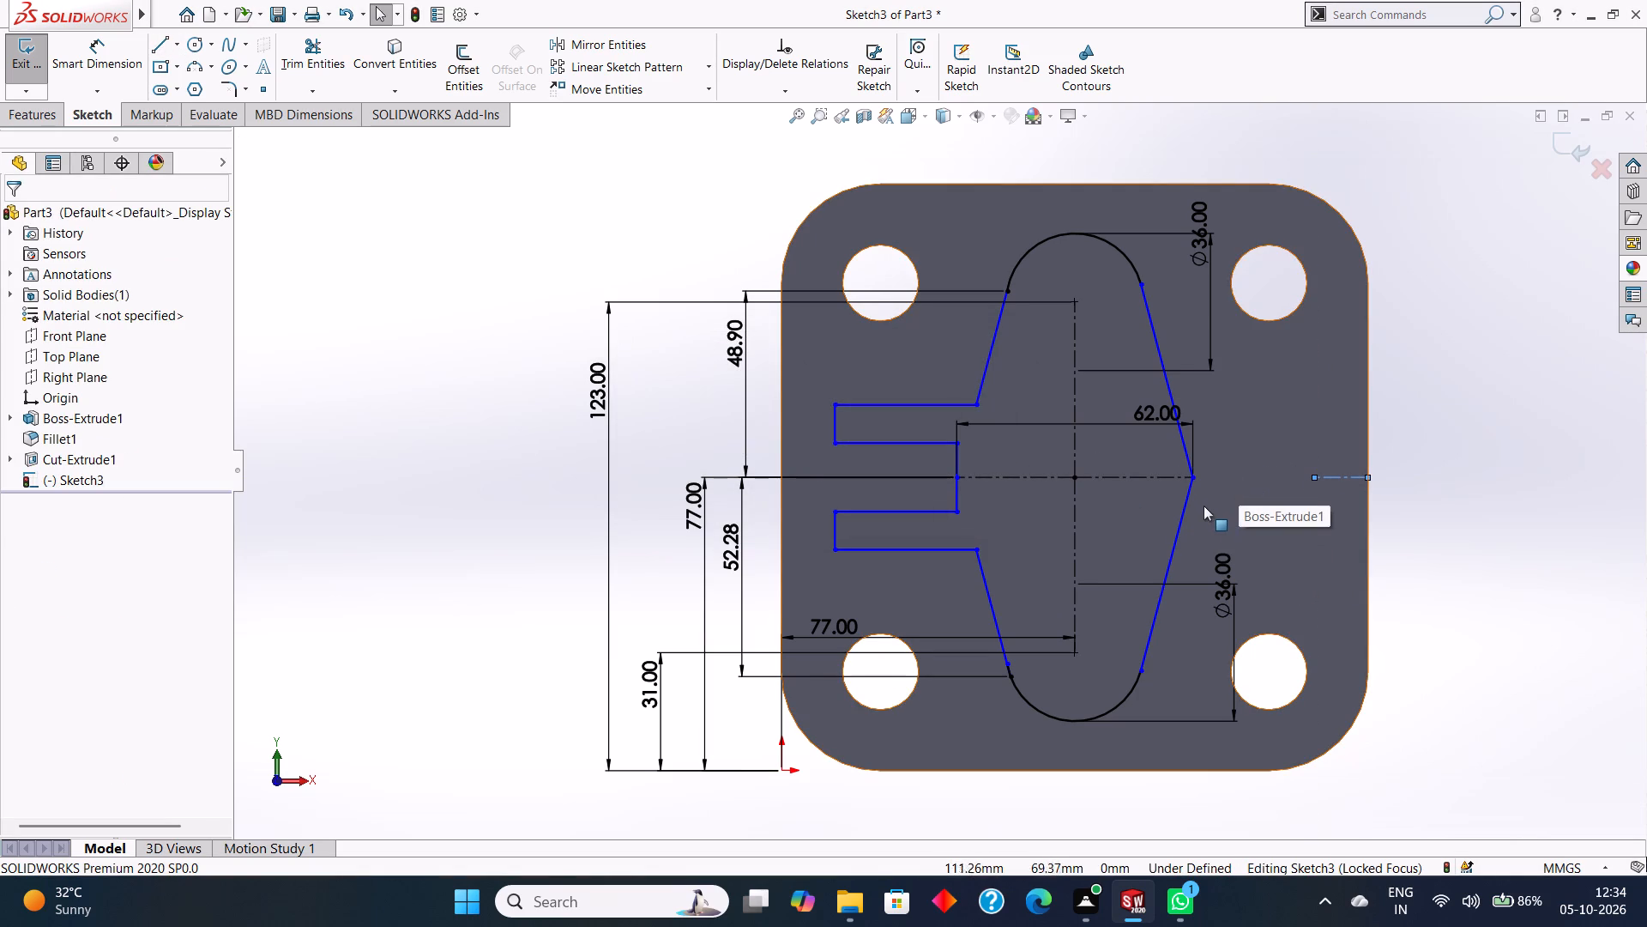
# Start another centerline in the plate sketch.
pyautogui.click(174, 42)
pyautogui.click(183, 83)
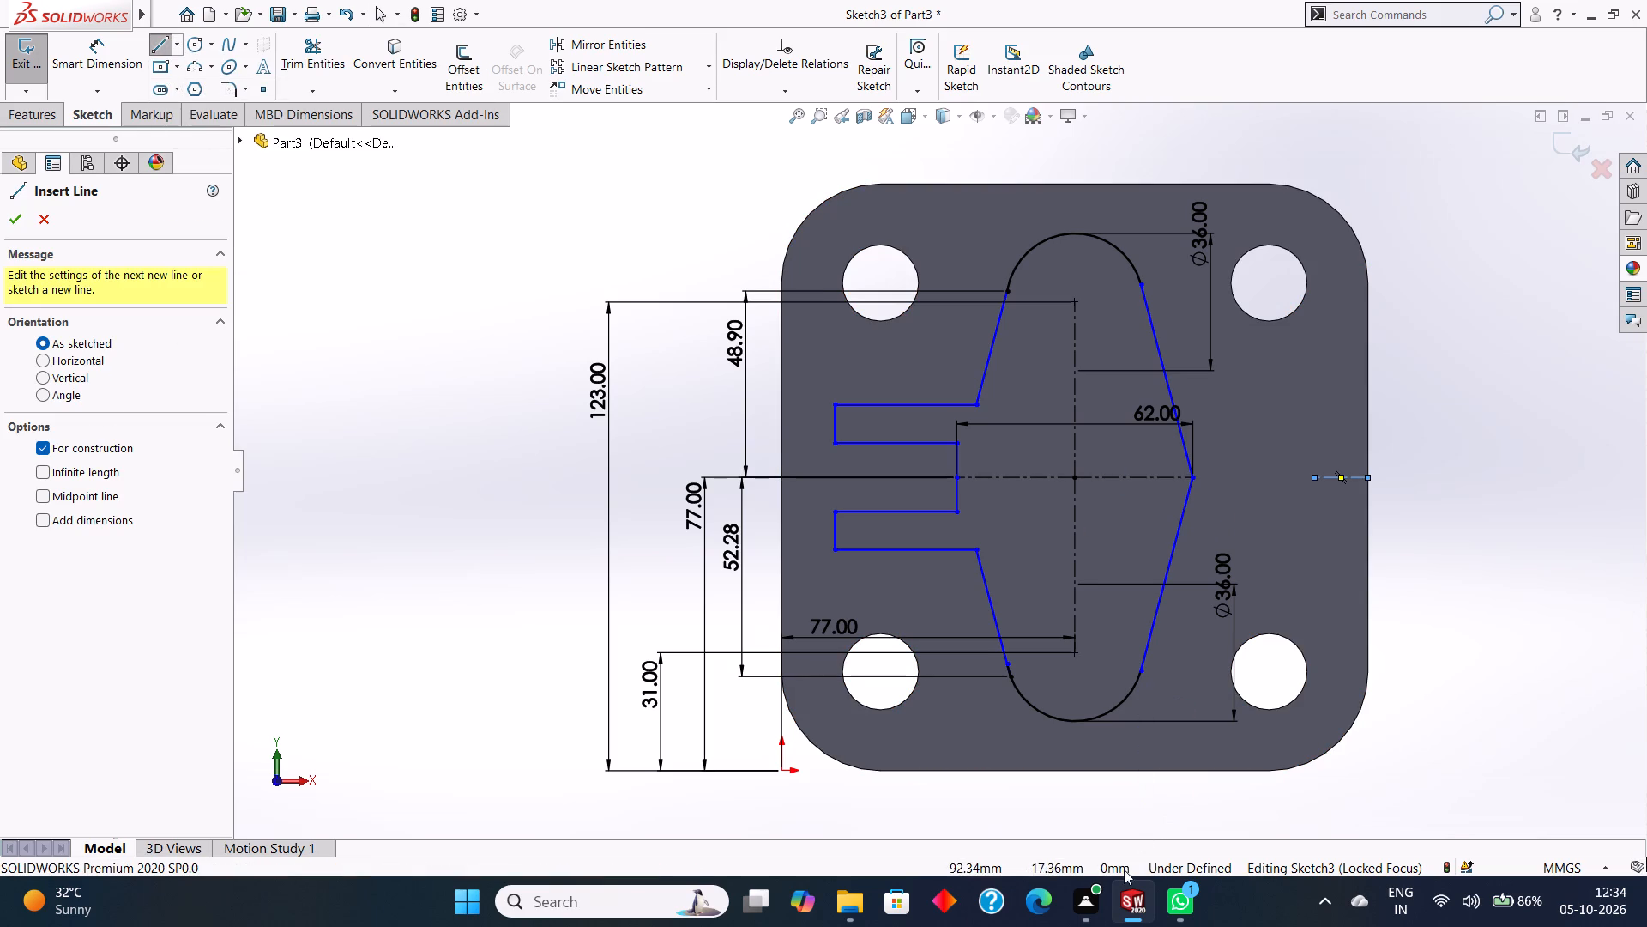
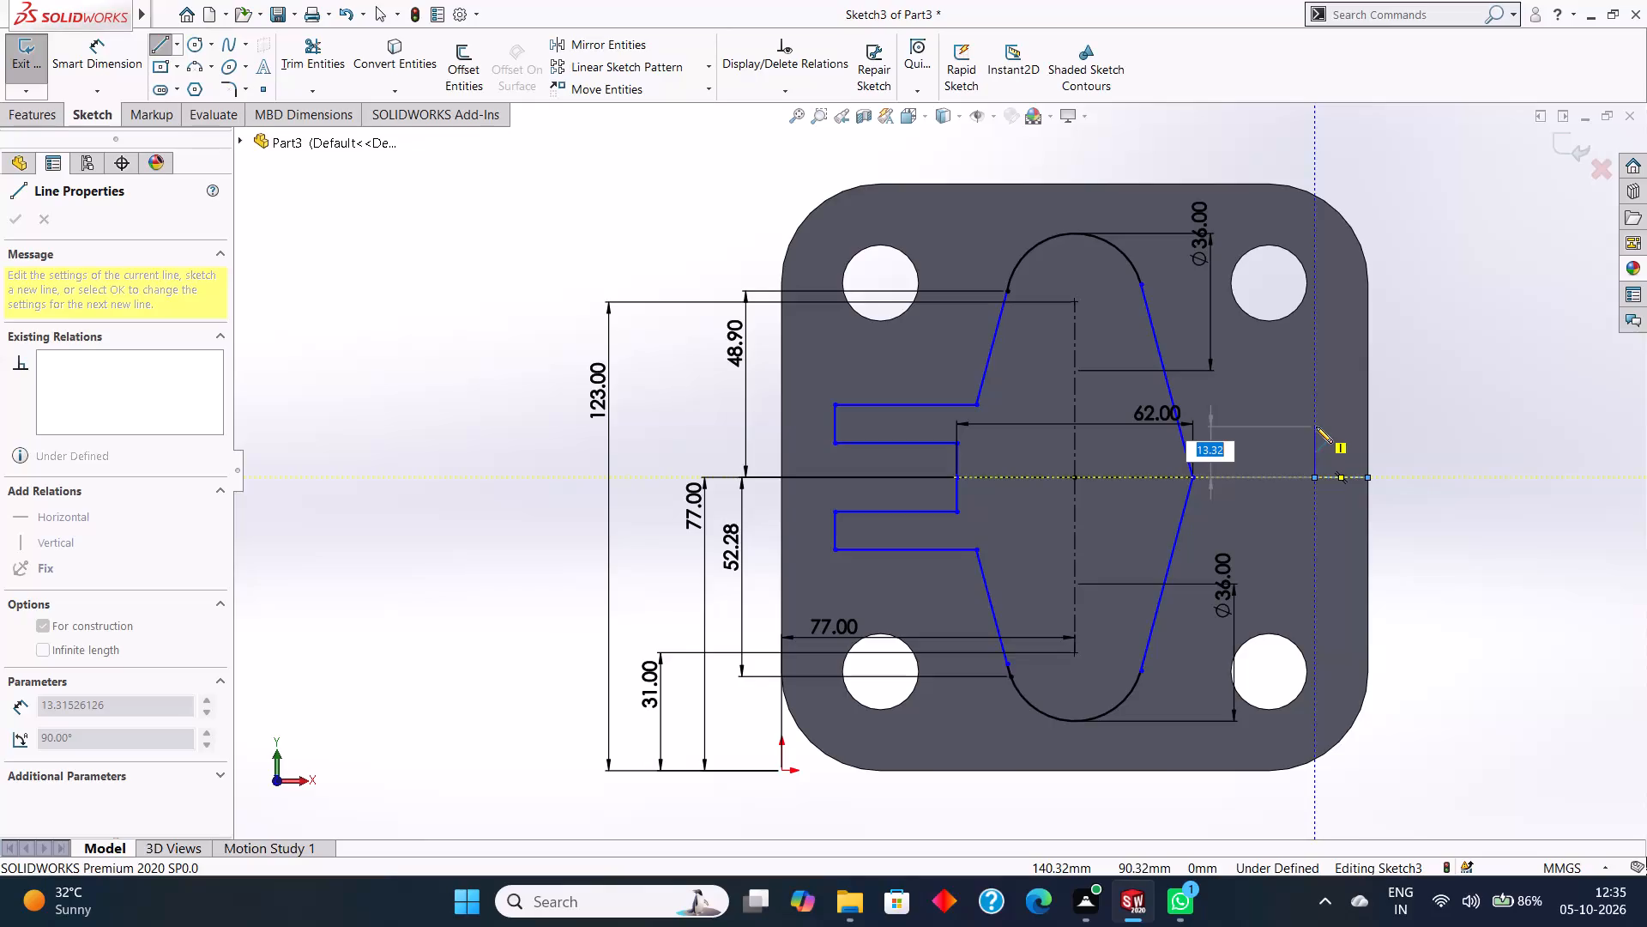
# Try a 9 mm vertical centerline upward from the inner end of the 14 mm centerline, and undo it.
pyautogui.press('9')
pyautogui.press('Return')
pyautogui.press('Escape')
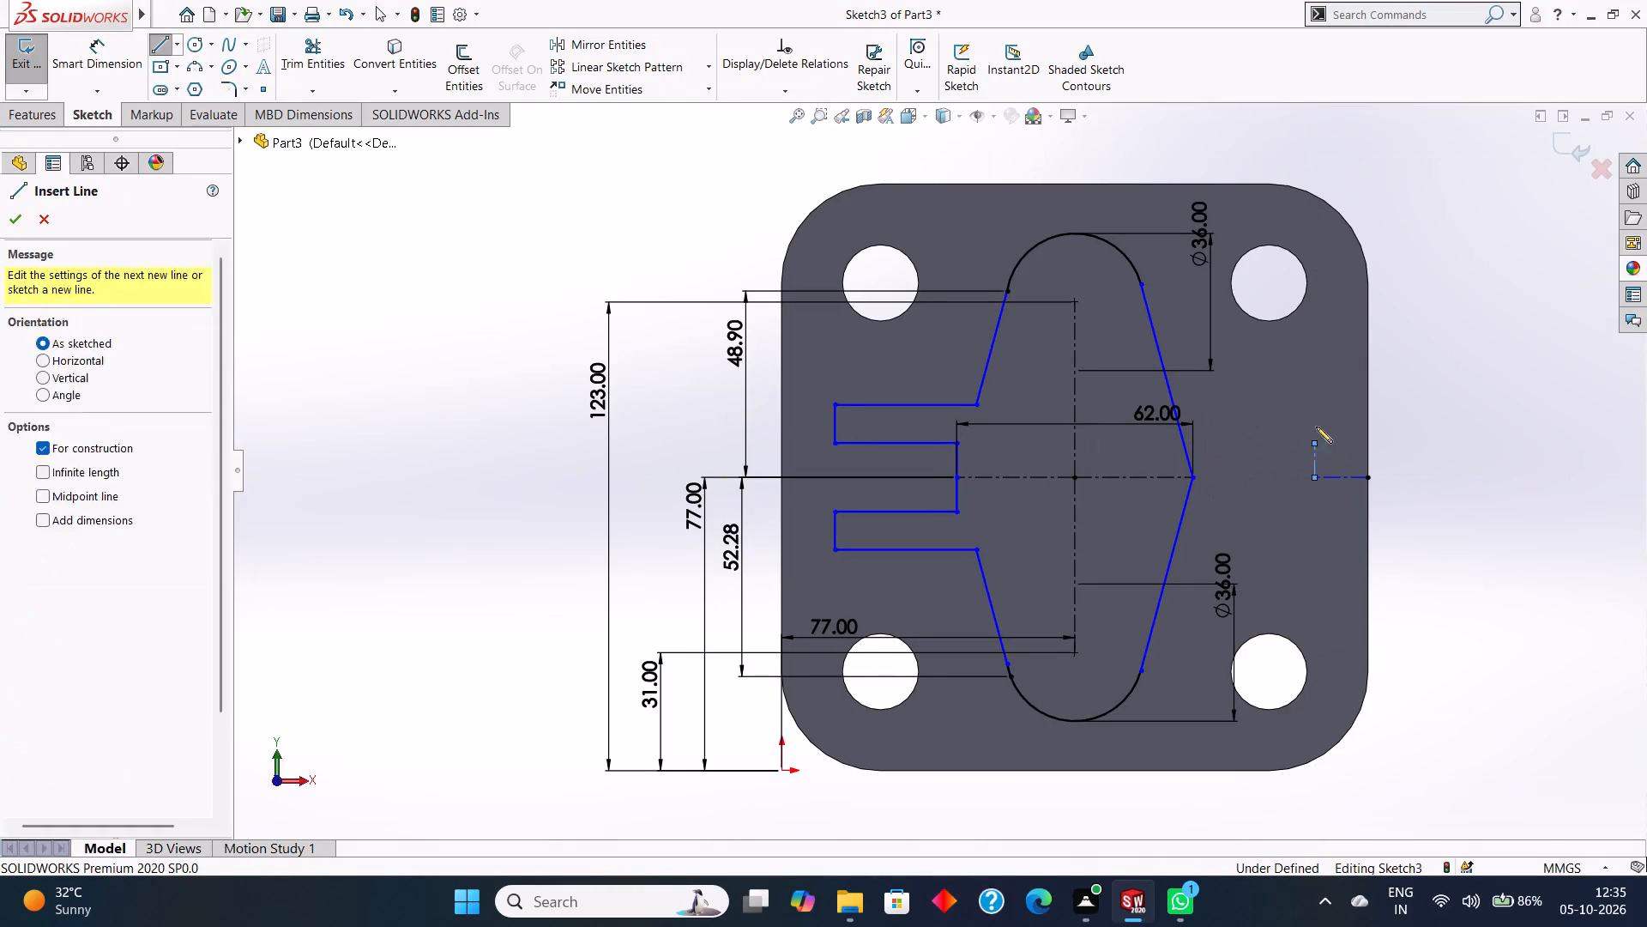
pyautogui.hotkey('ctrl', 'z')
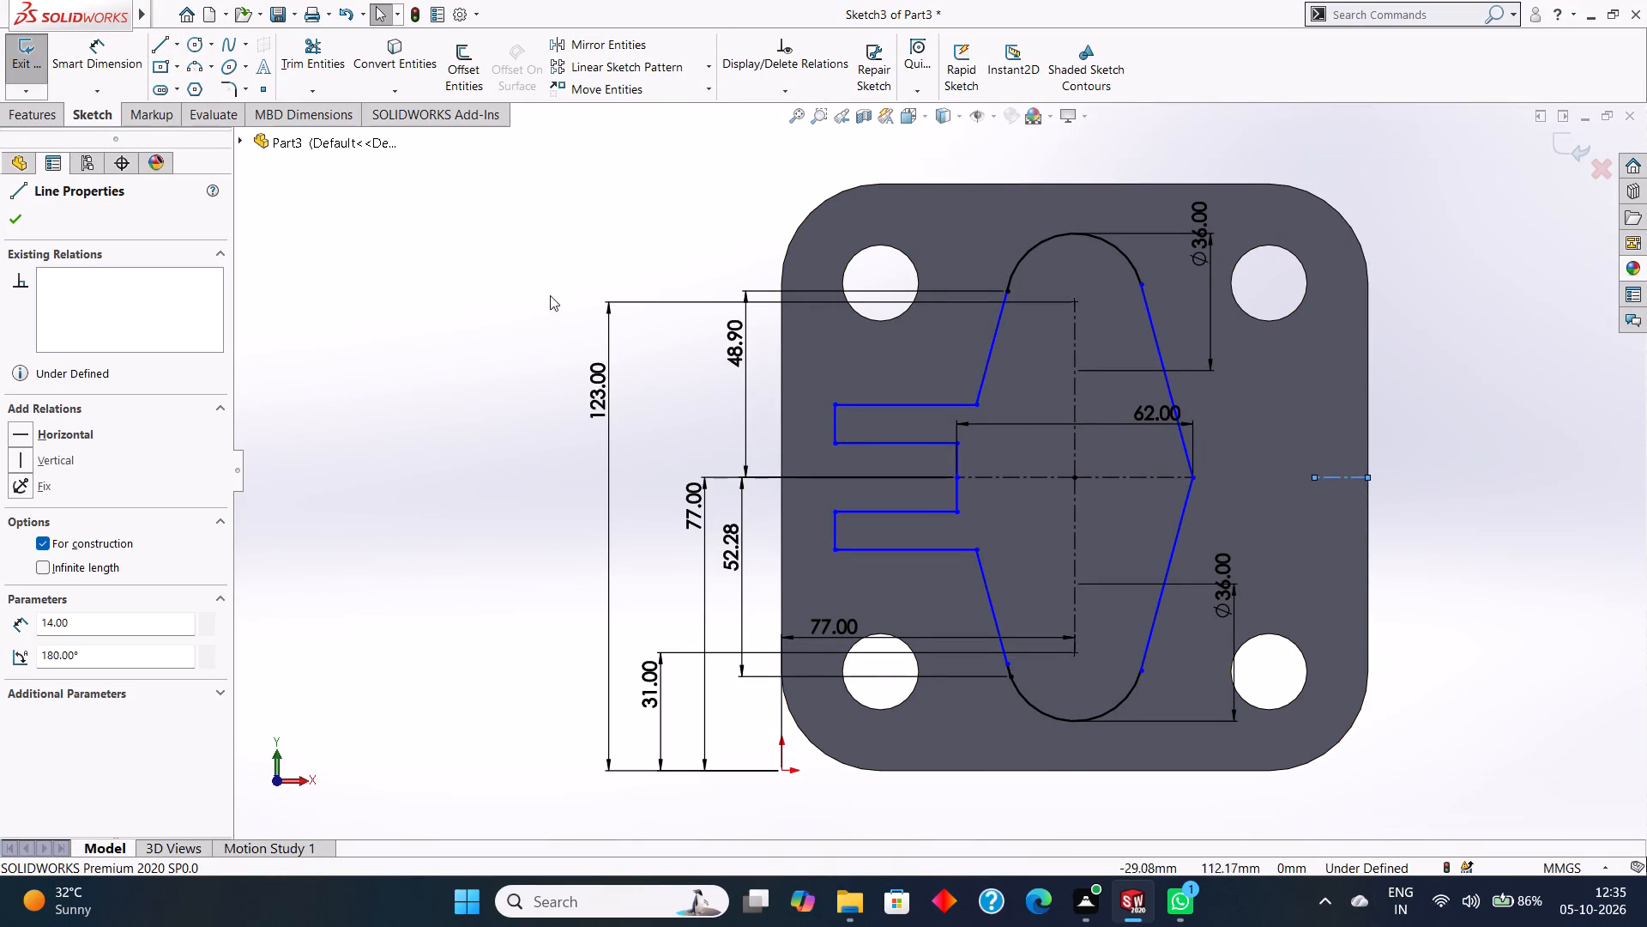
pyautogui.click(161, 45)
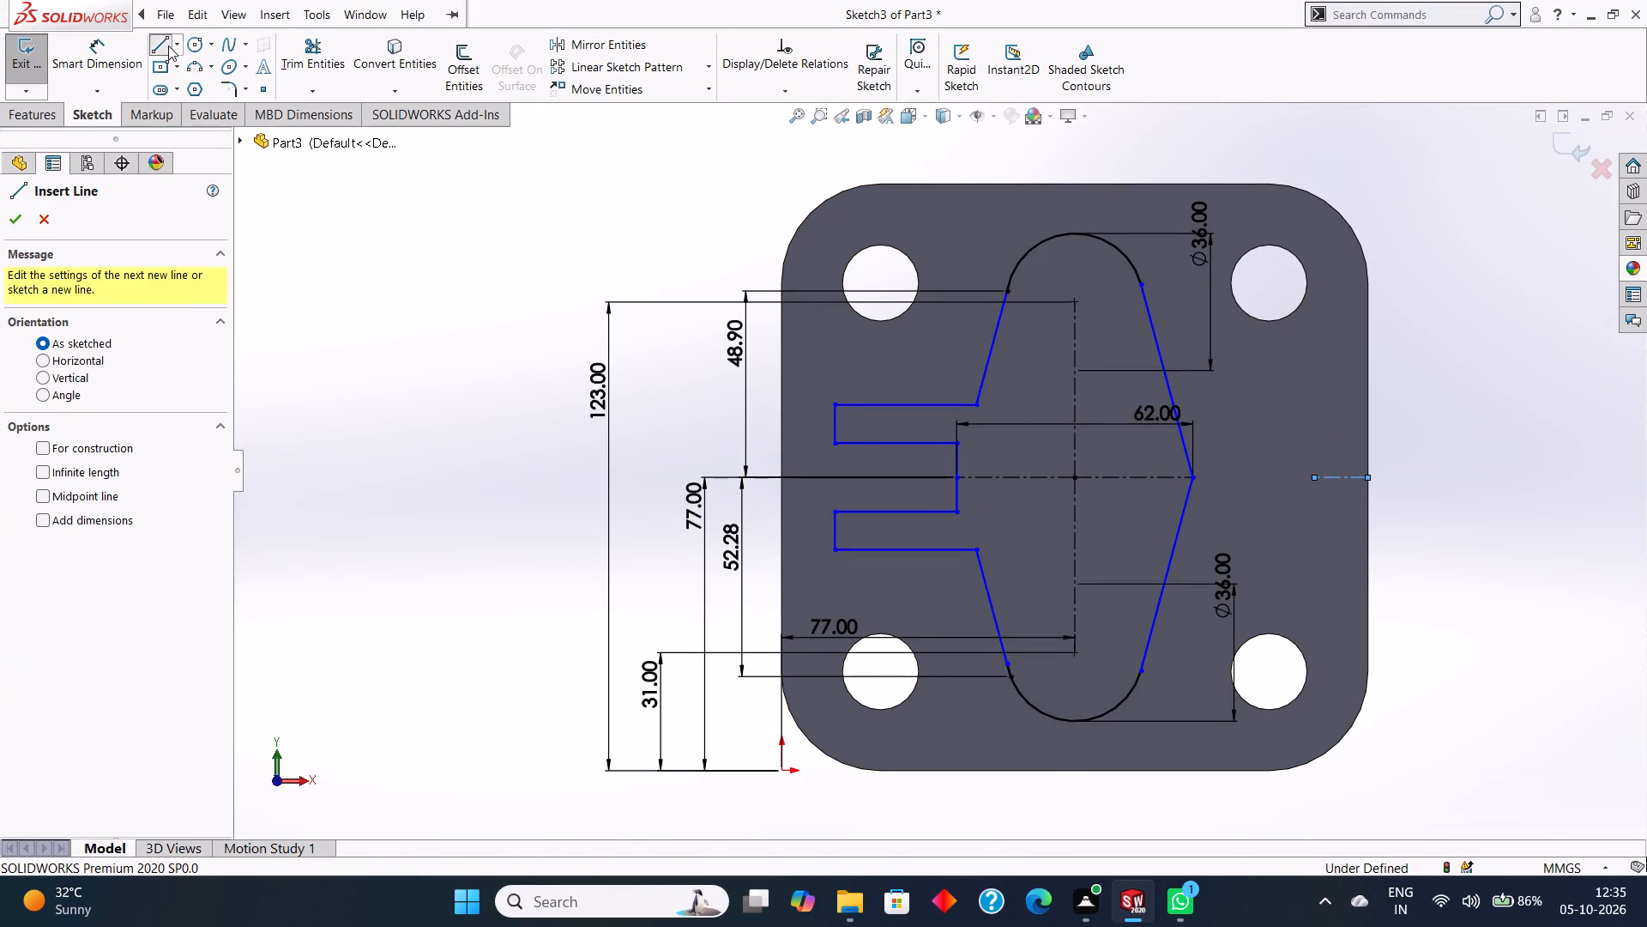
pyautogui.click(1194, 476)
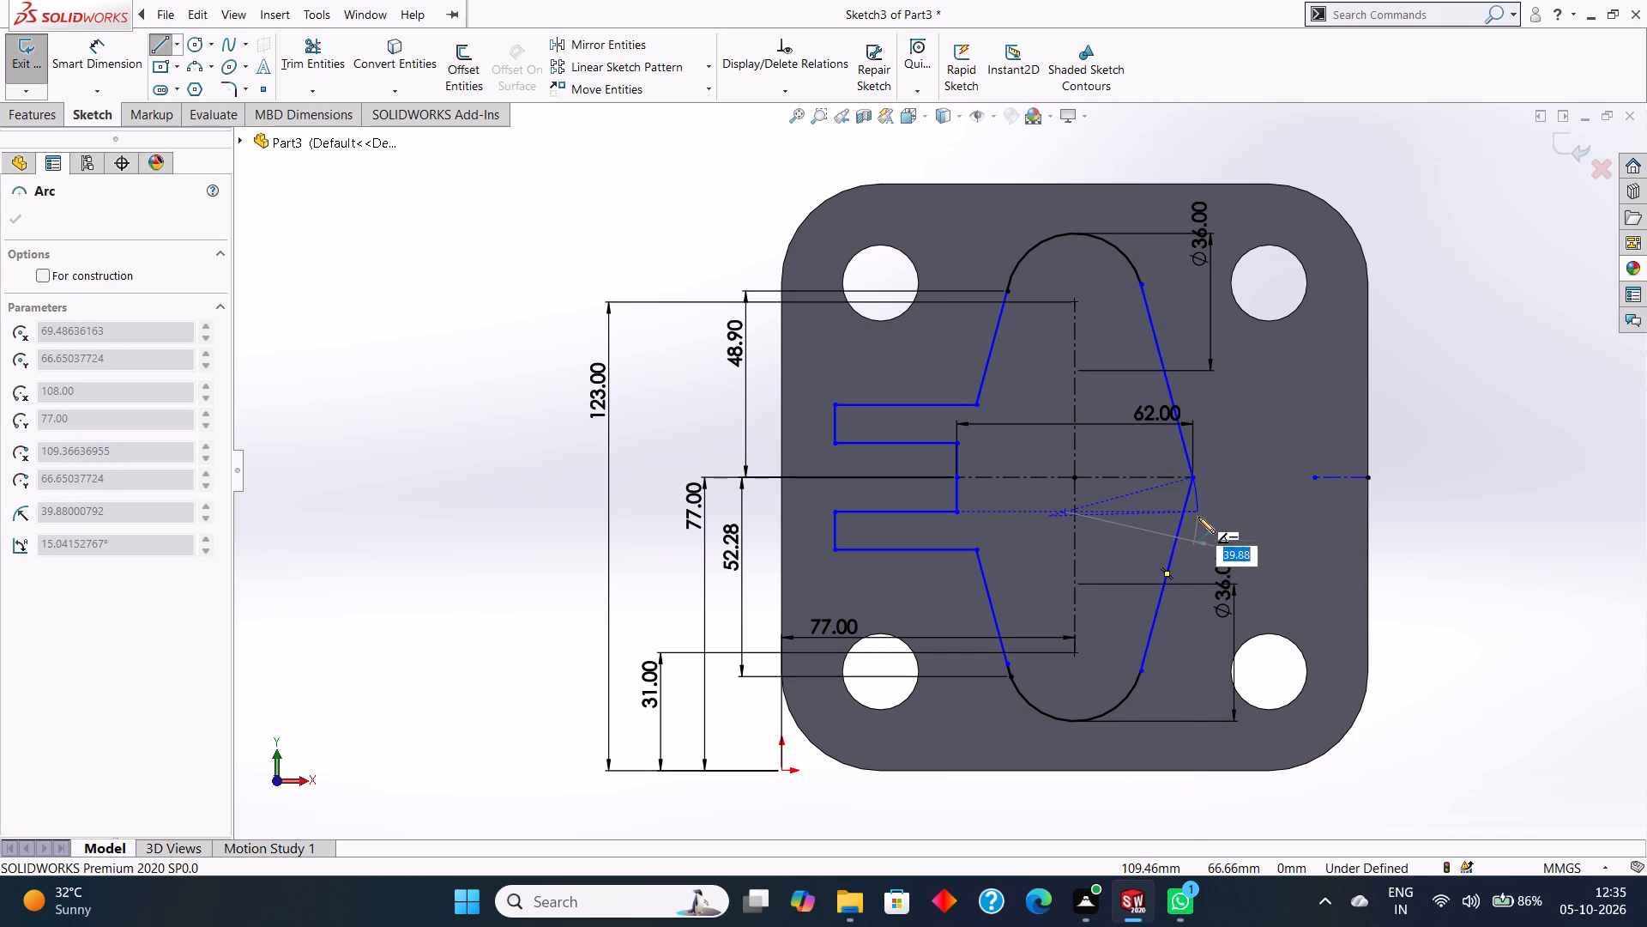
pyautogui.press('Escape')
# Sketch a 9 mm vertical line downward from the central profile's right vertex.
pyautogui.click(155, 45)
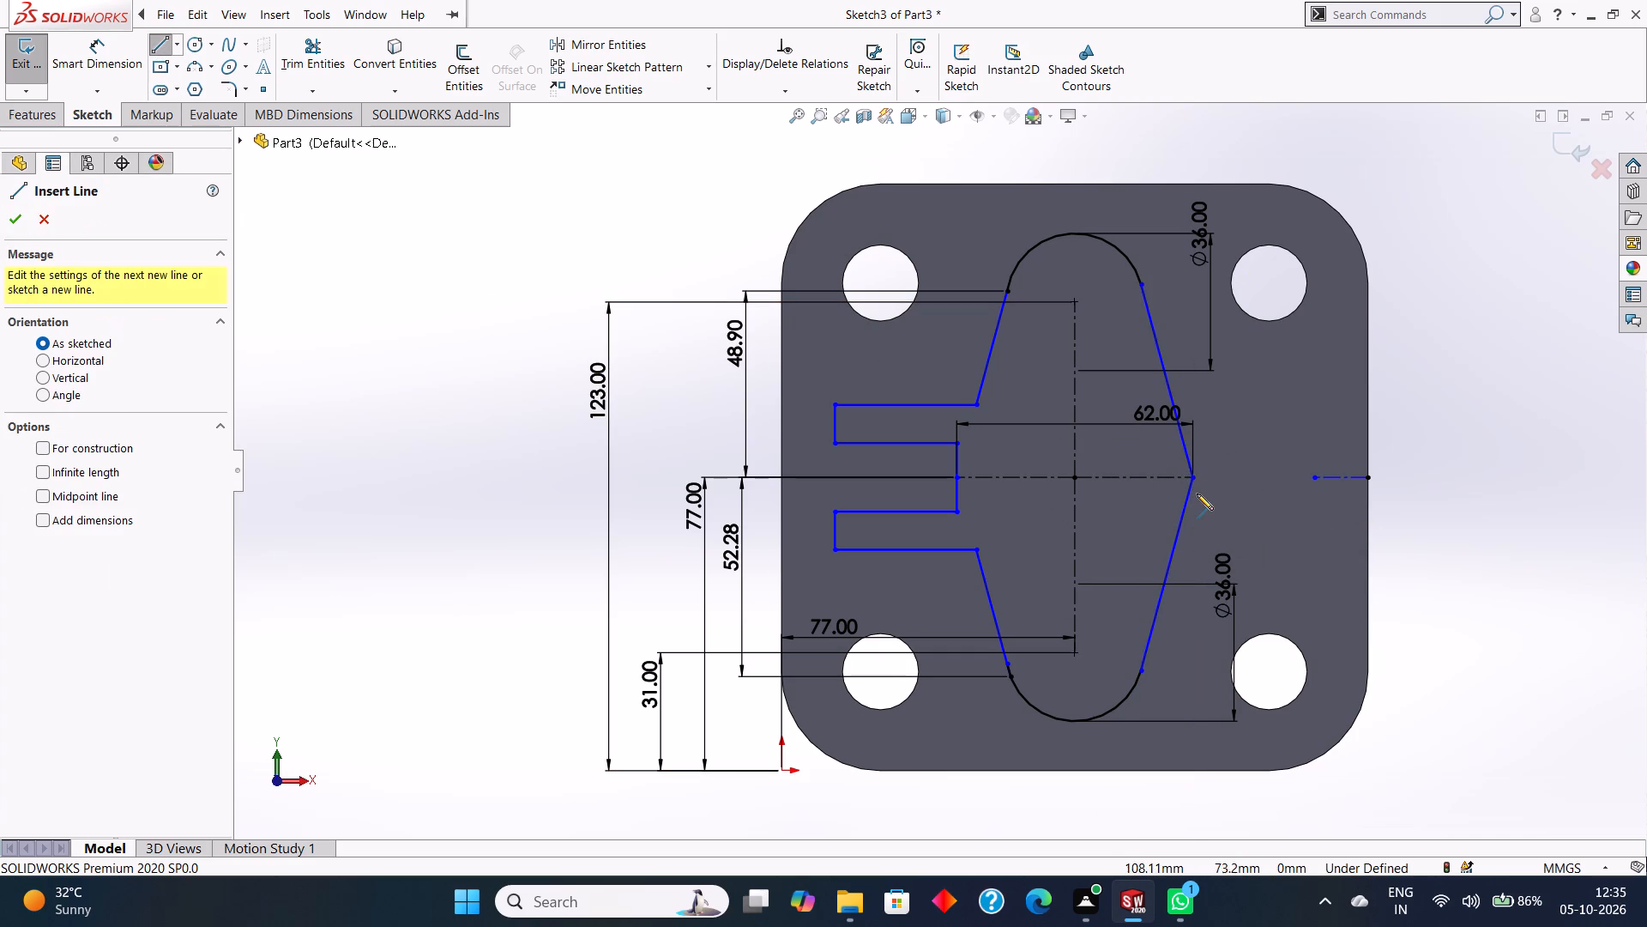
pyautogui.click(1193, 476)
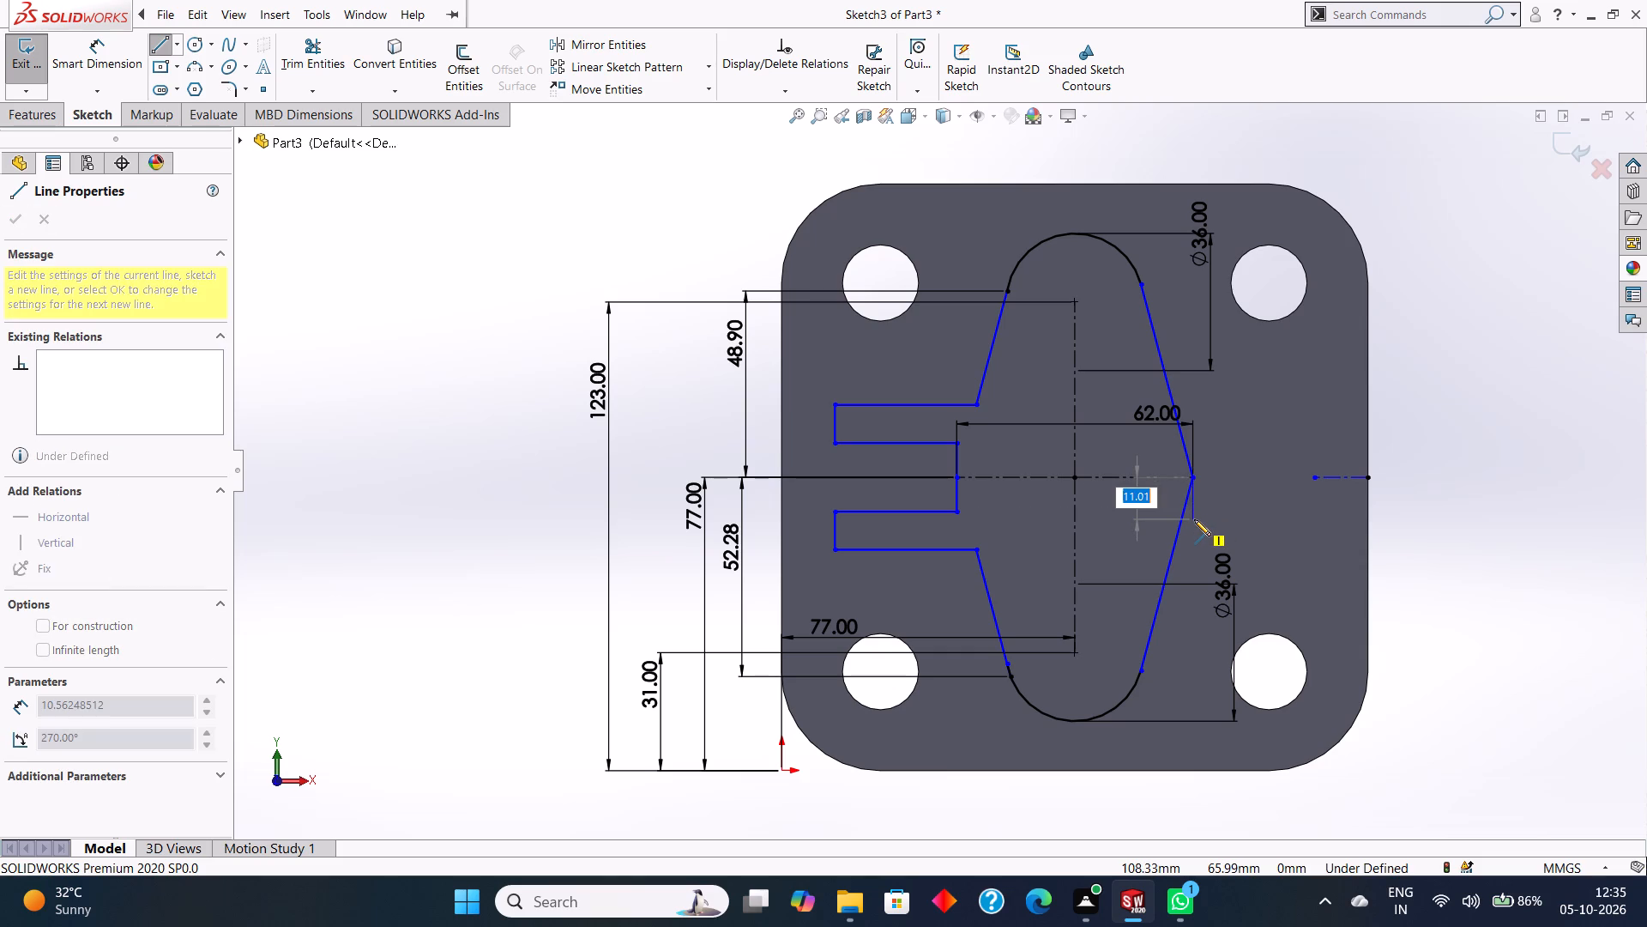
pyautogui.press('9')
pyautogui.press('Return')
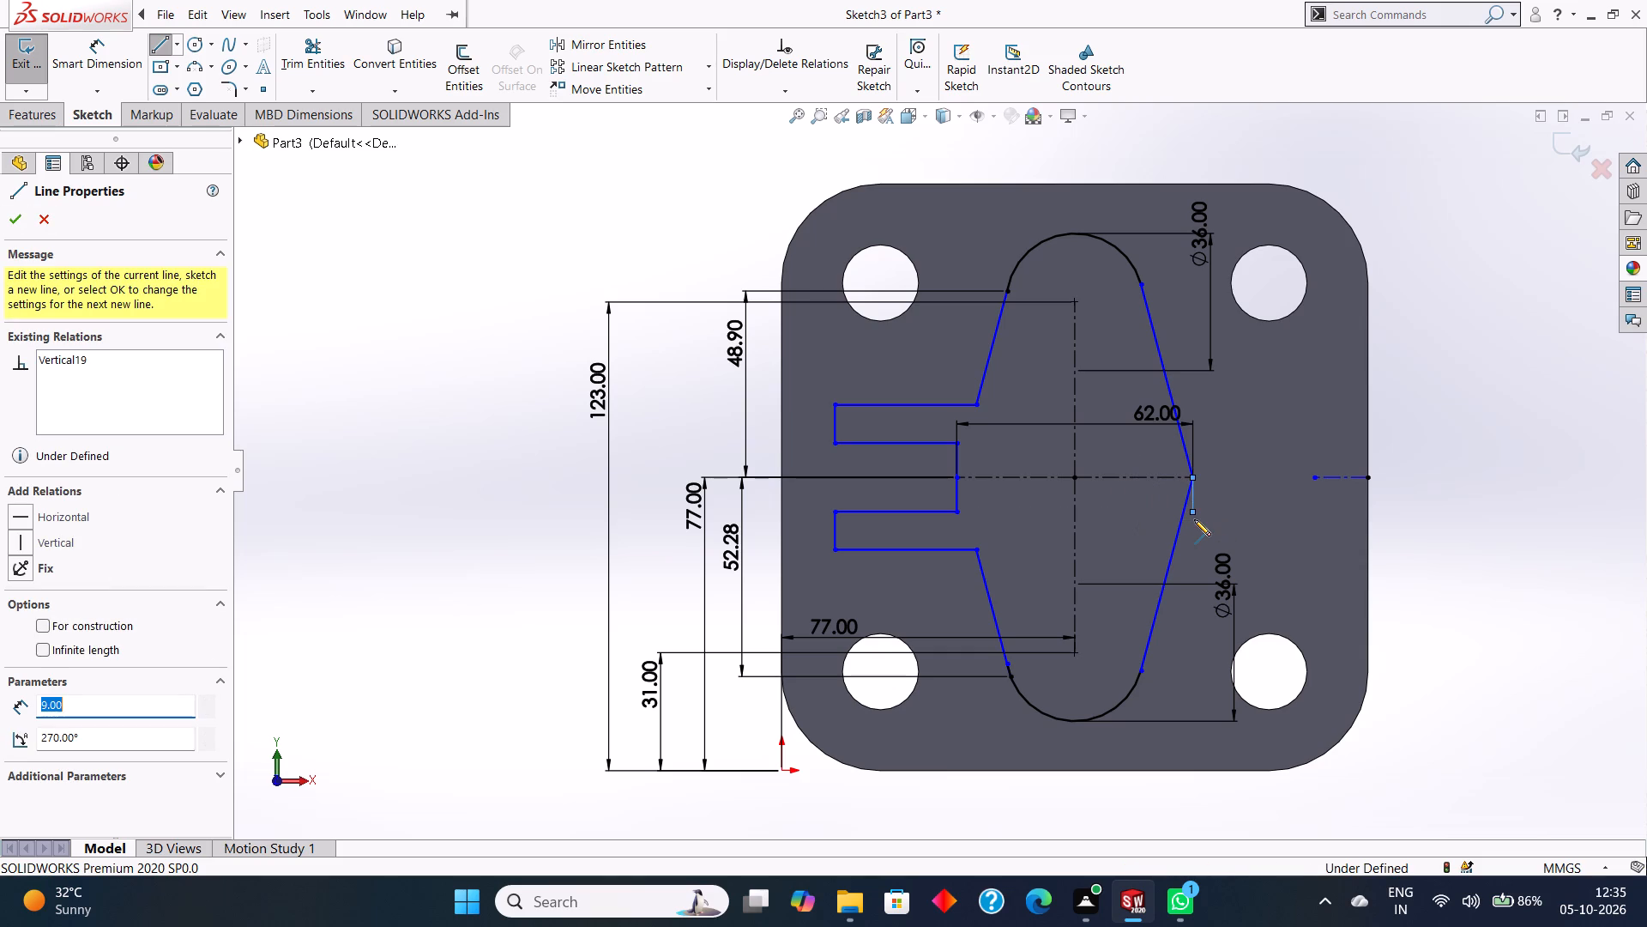
pyautogui.press('Escape')
# Sketch the upper right arm from the right vertex: 9 mm up, 32 mm outward, 10 mm up, and back horizontally to the slanted edge.
pyautogui.click(166, 49)
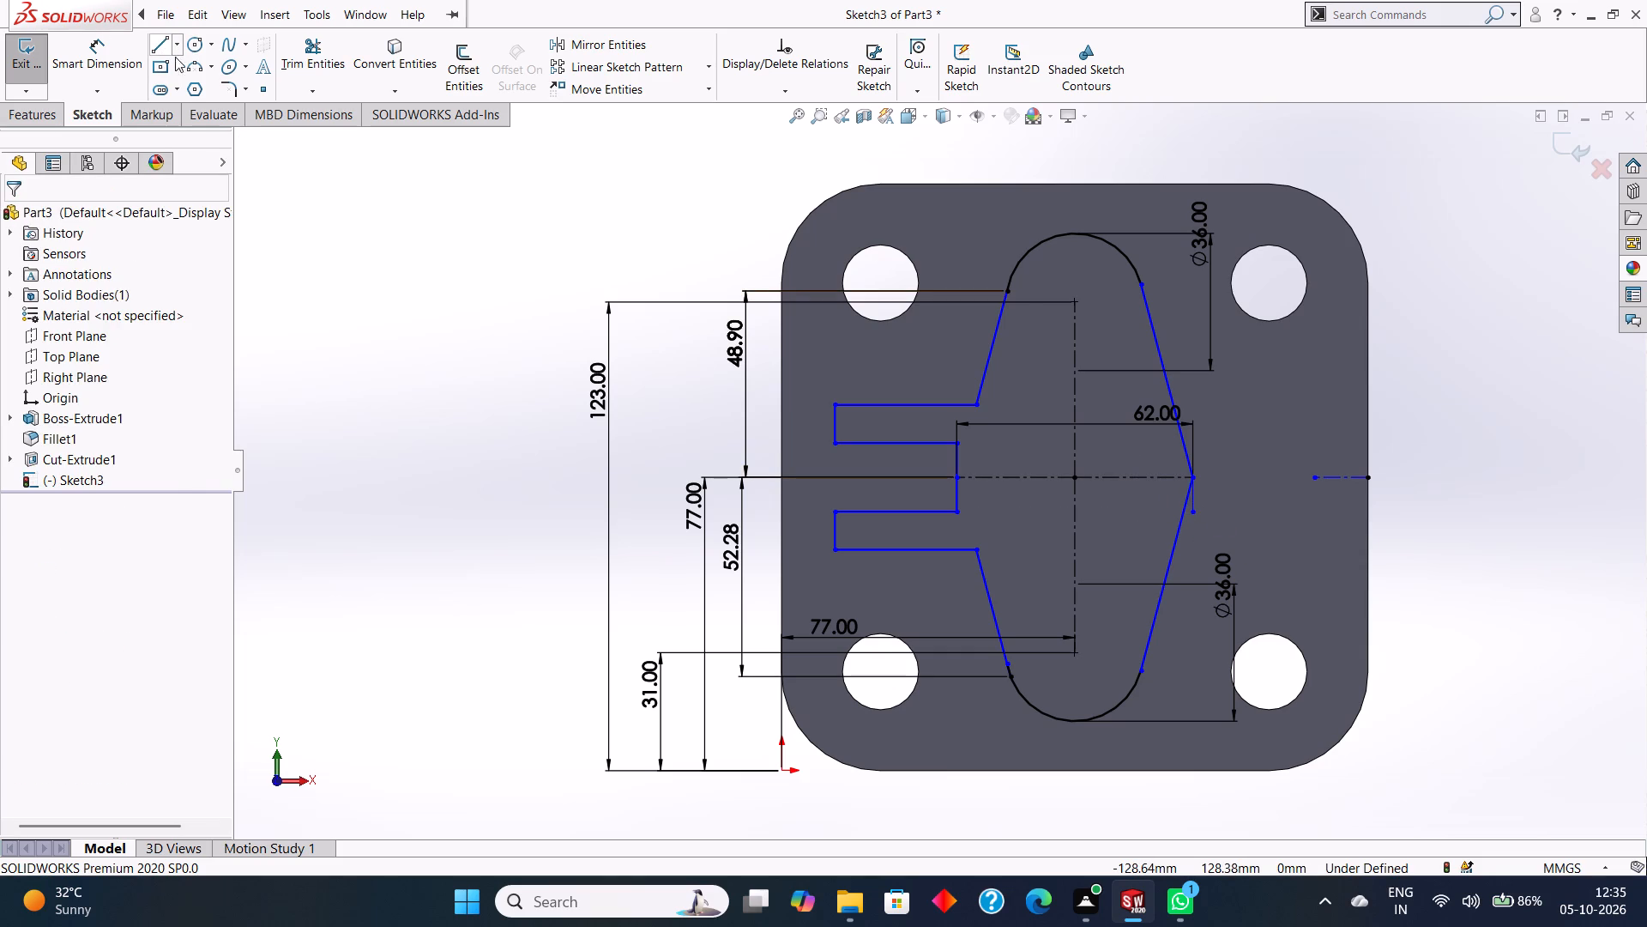
pyautogui.click(1192, 476)
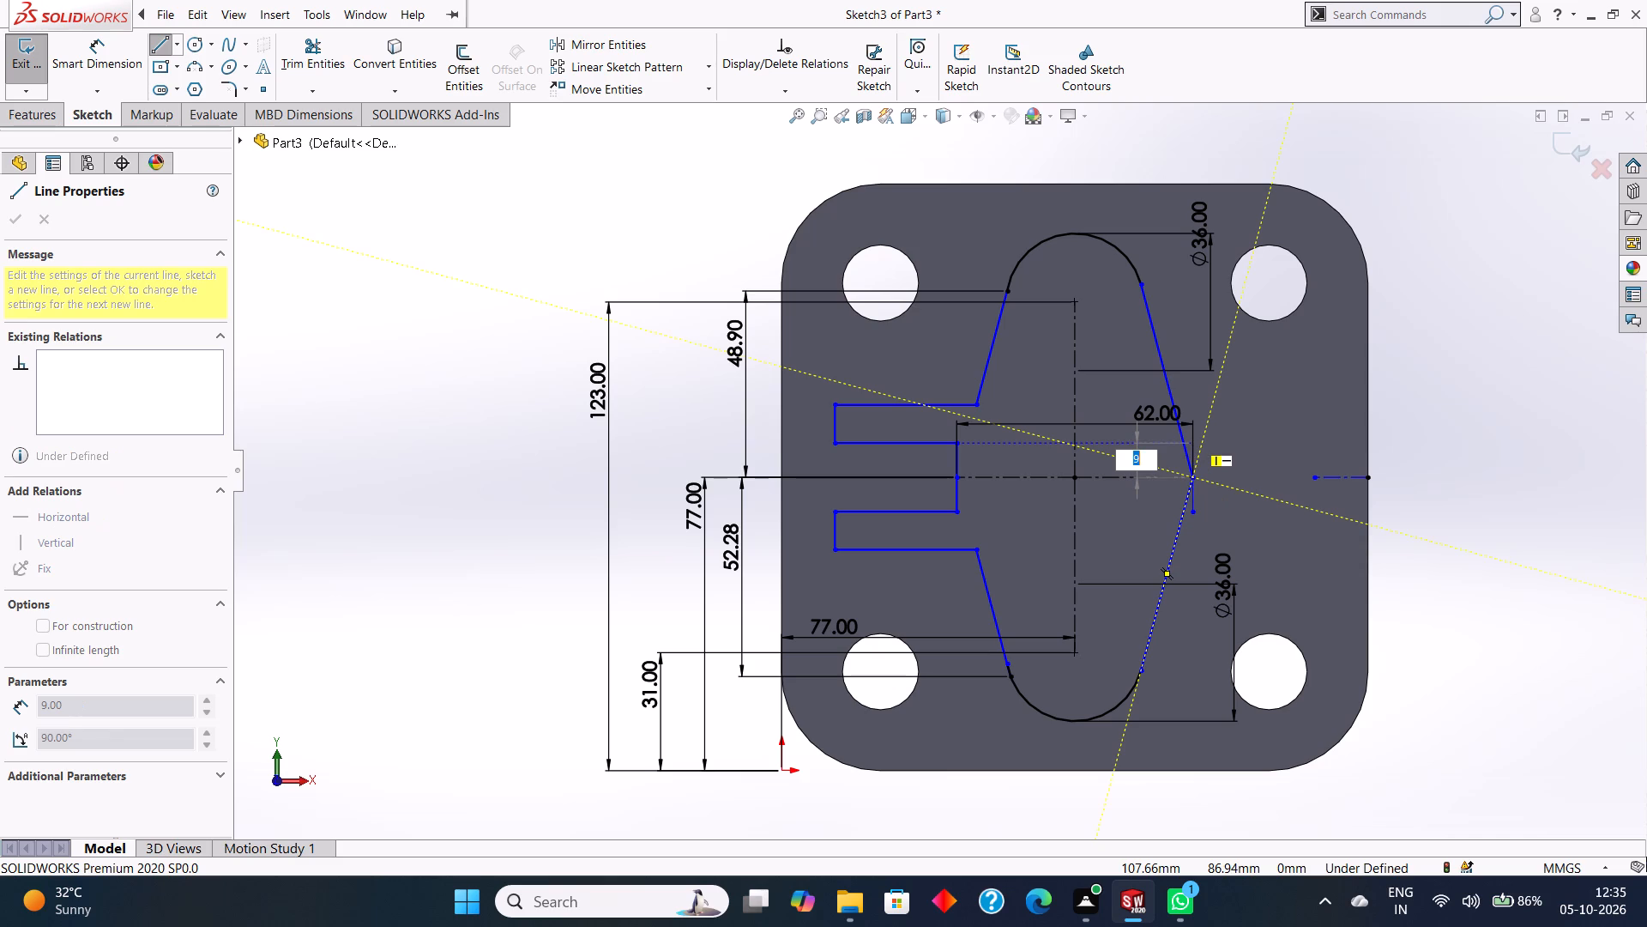
pyautogui.press('9')
pyautogui.press('Return')
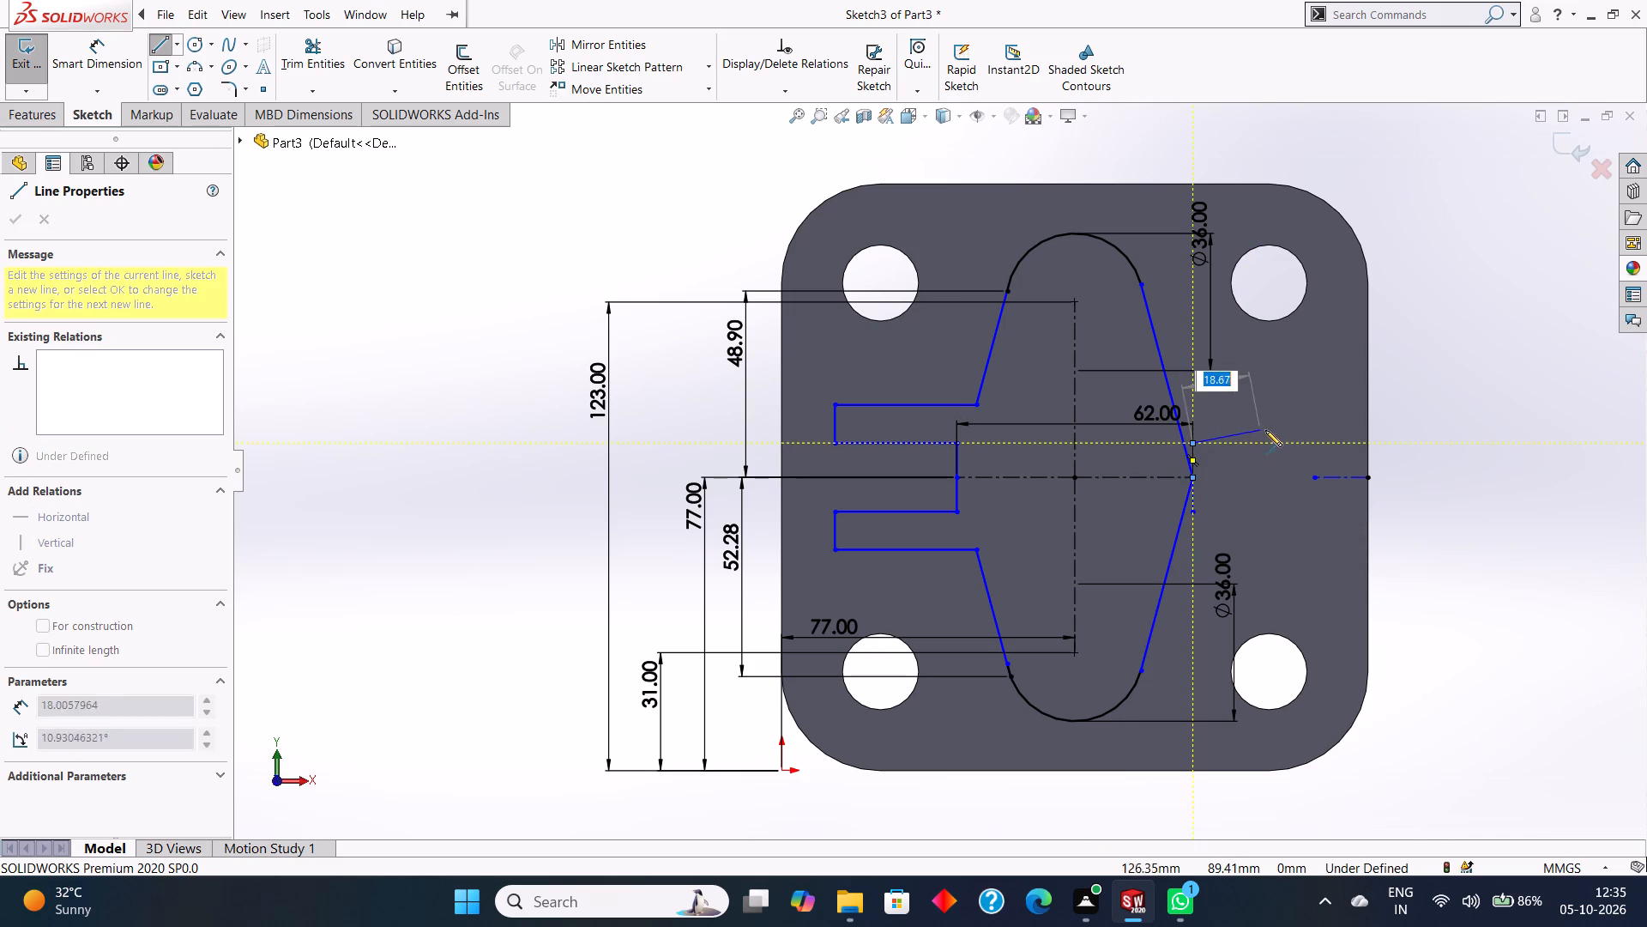
pyautogui.click(1314, 444)
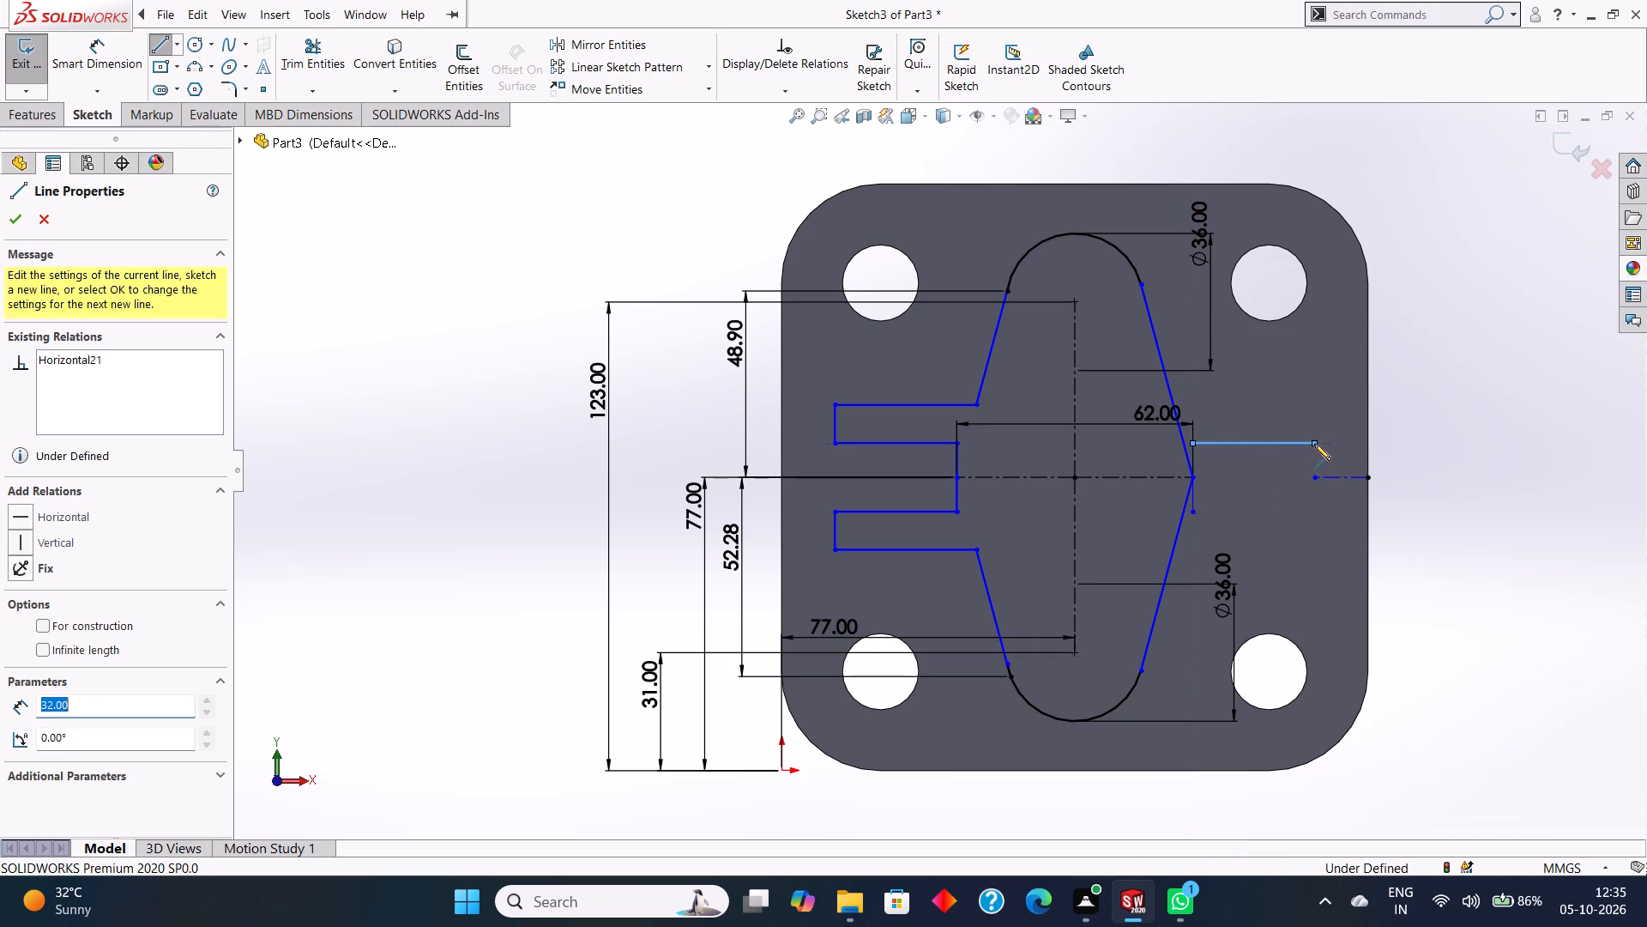
pyautogui.write('10')
pyautogui.press('Return')
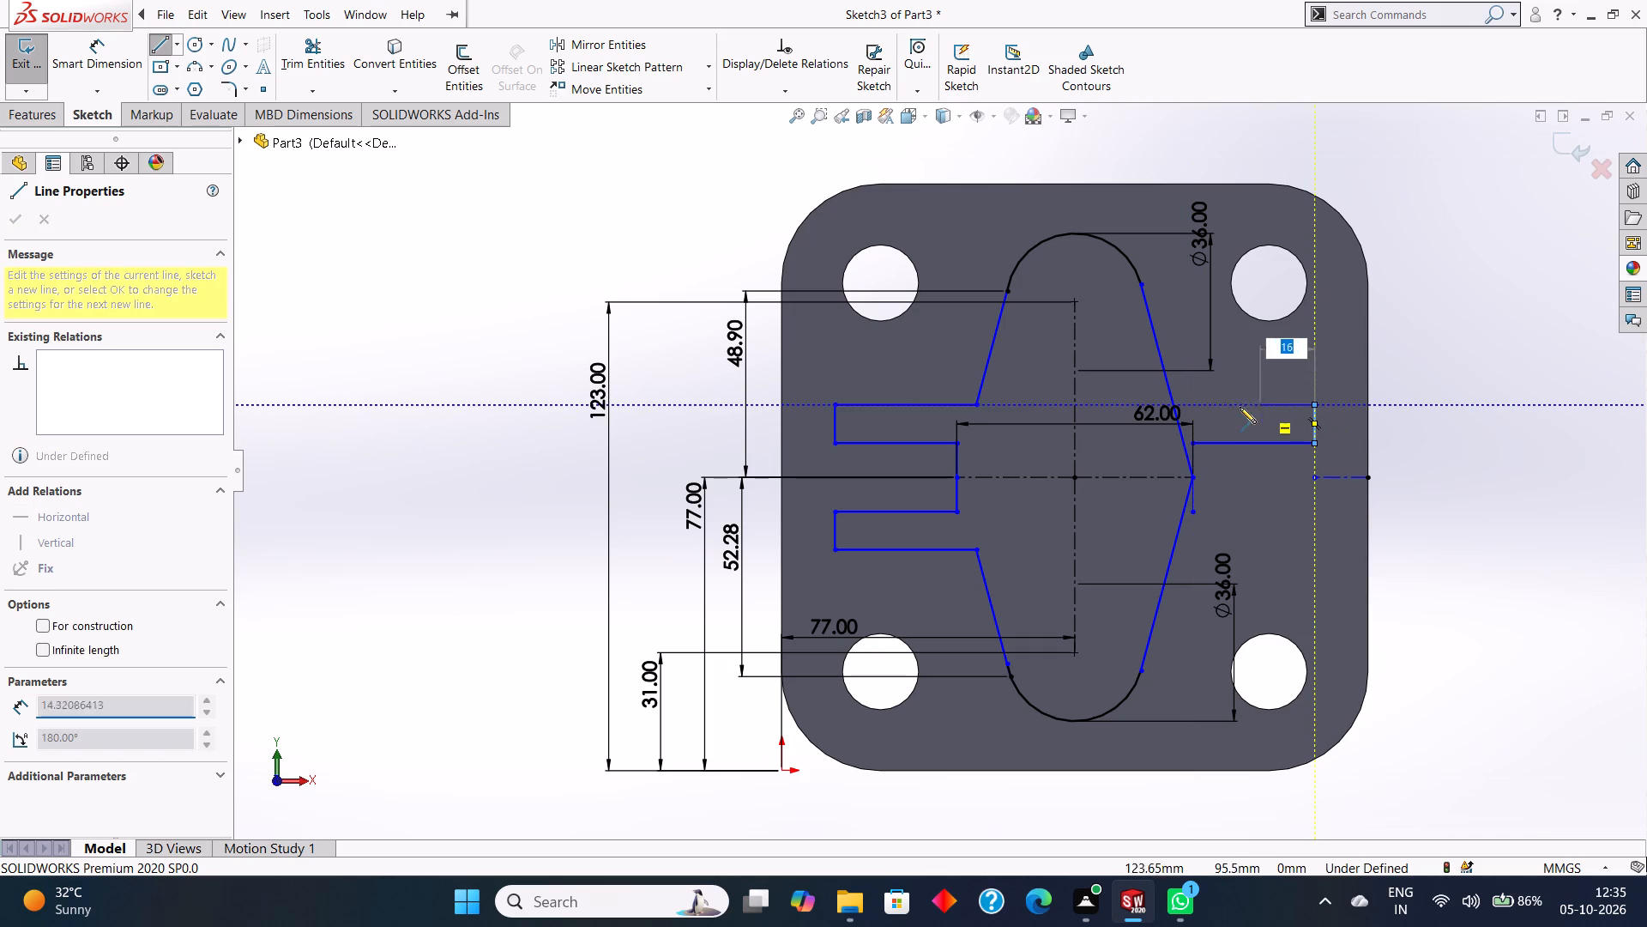
pyautogui.click(1173, 404)
pyautogui.press('Escape')
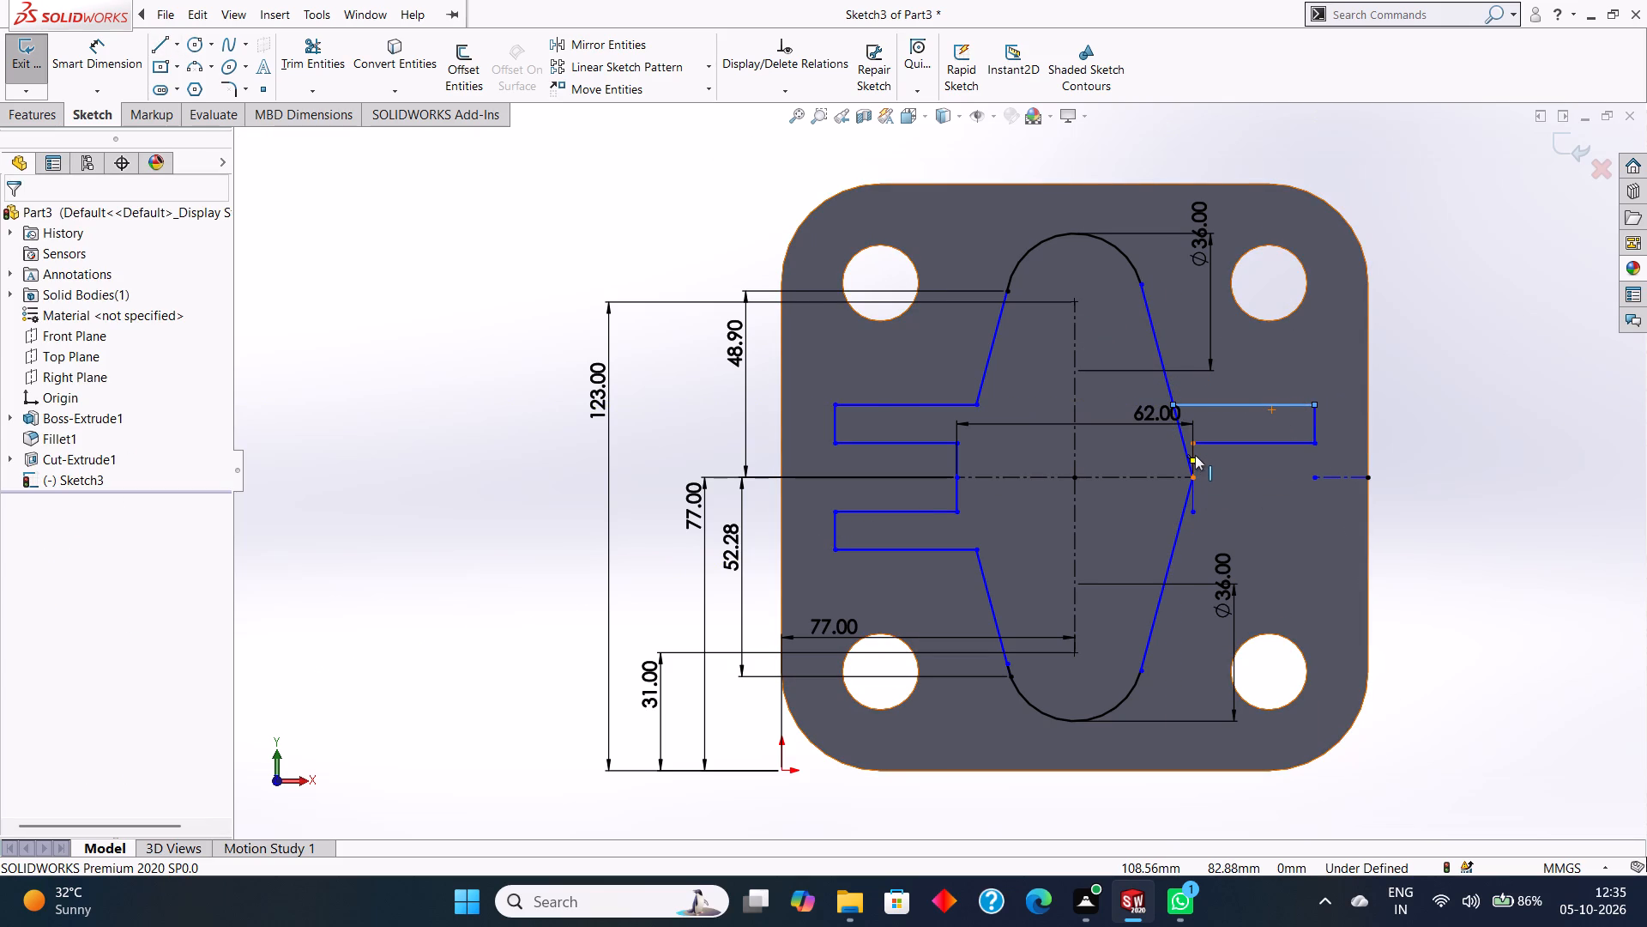
# Sketch the lower right arm from the 9 mm line's lower end: 32 mm outward, 10 mm down, and back horizontally to the slanted edge.
pyautogui.scroll(-2, 1195, 455)
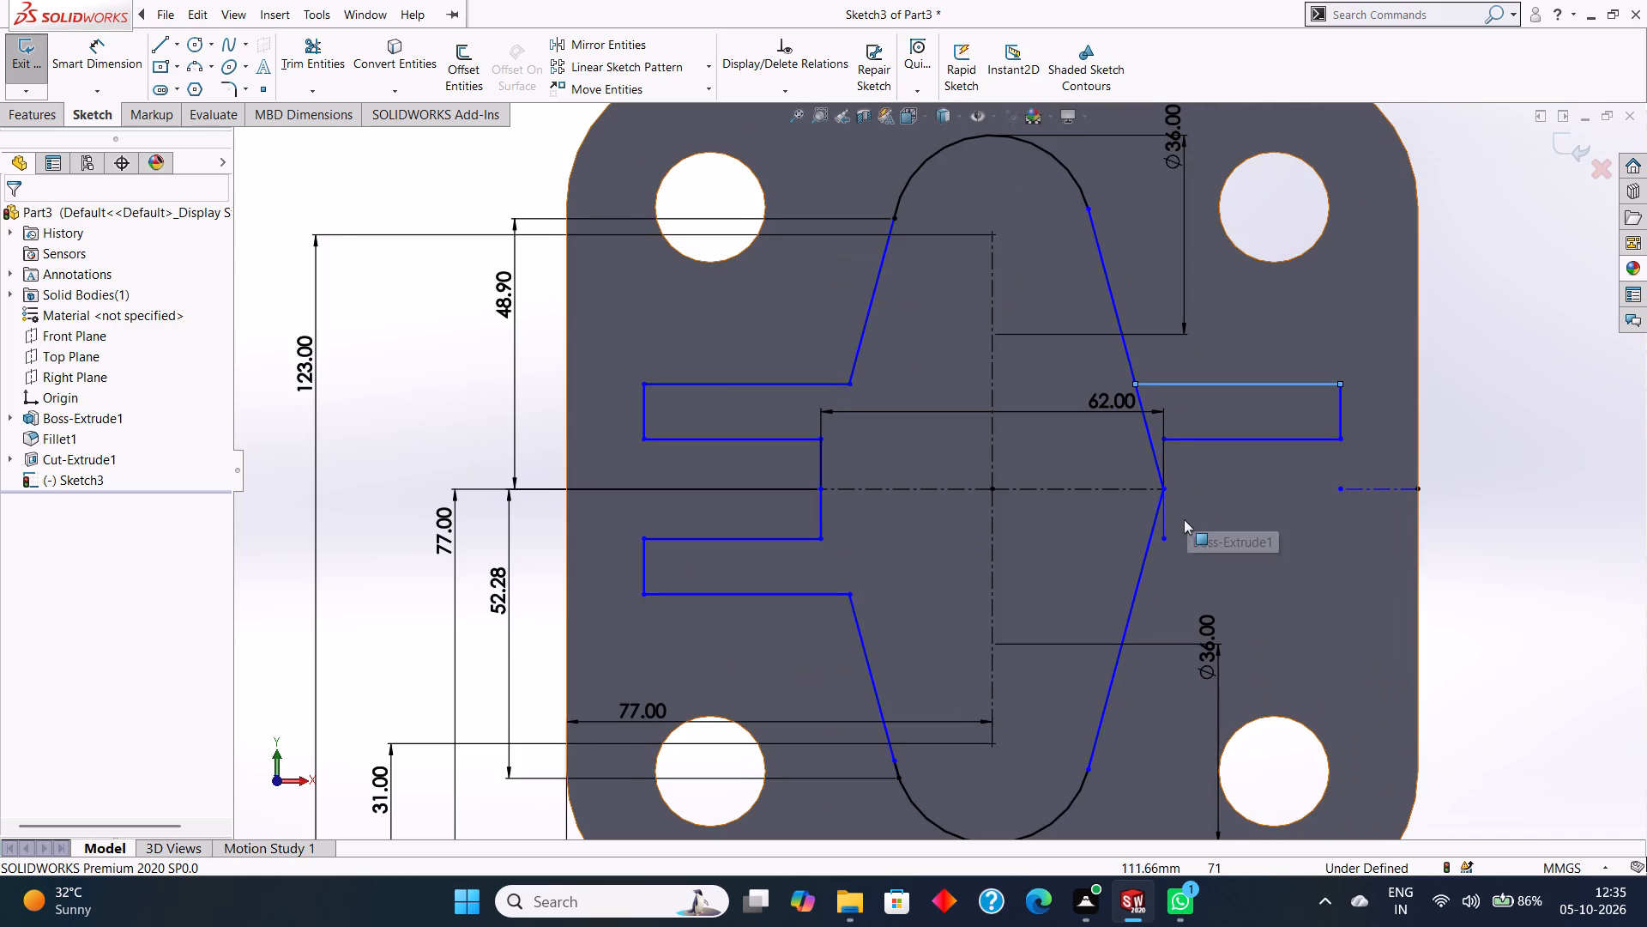
pyautogui.click(164, 39)
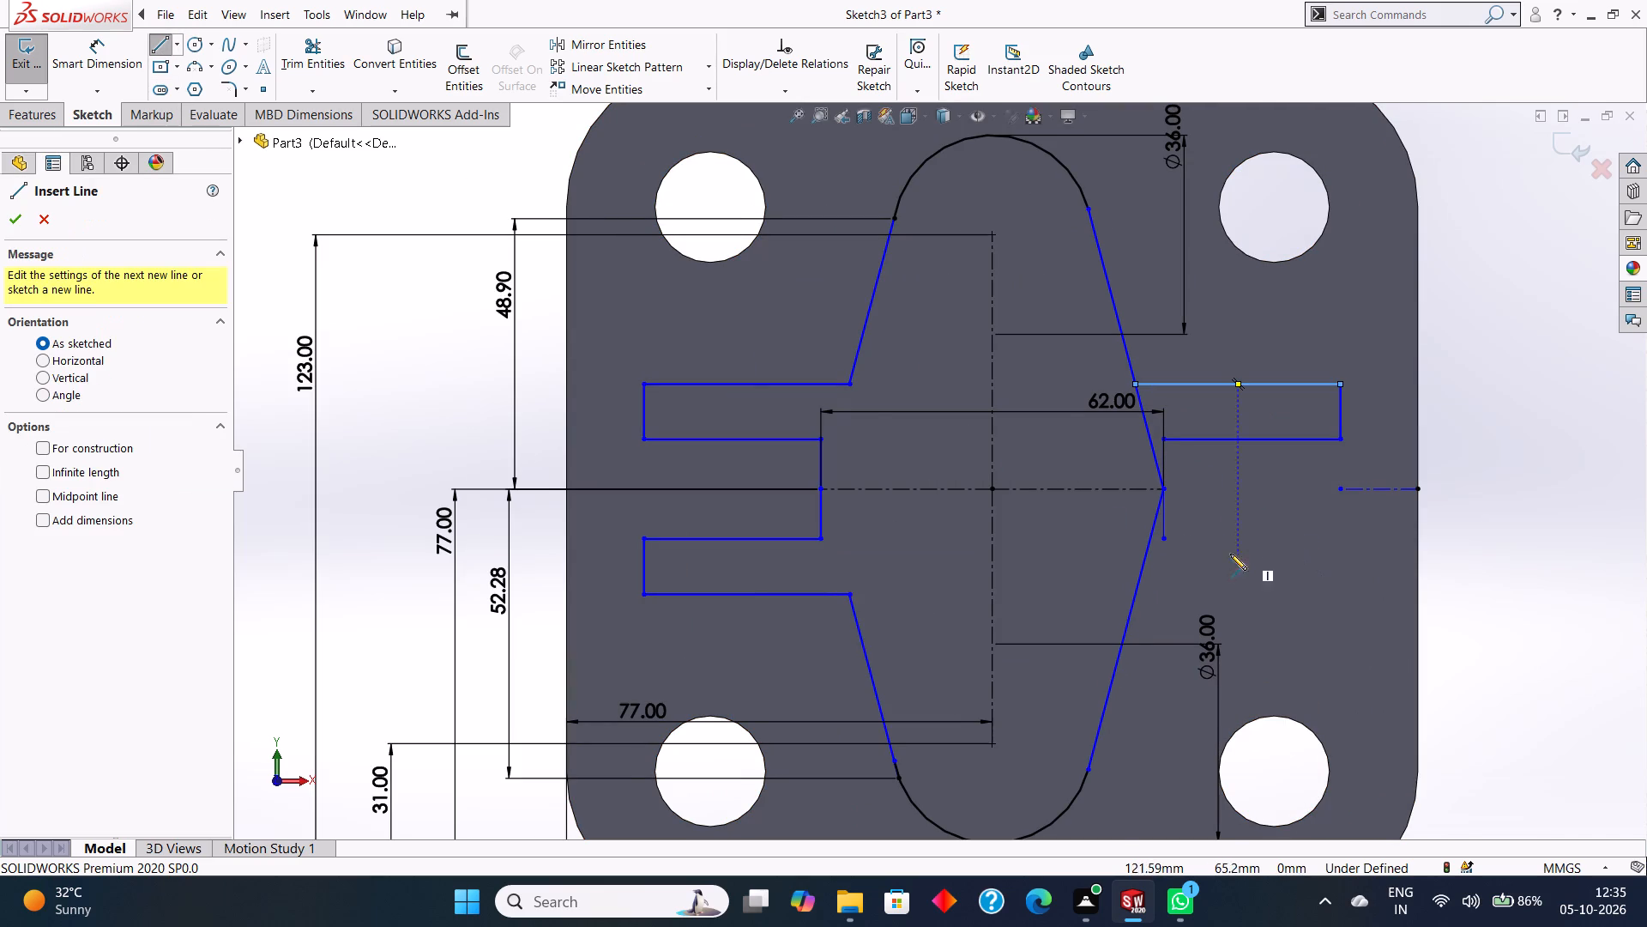
pyautogui.click(1167, 539)
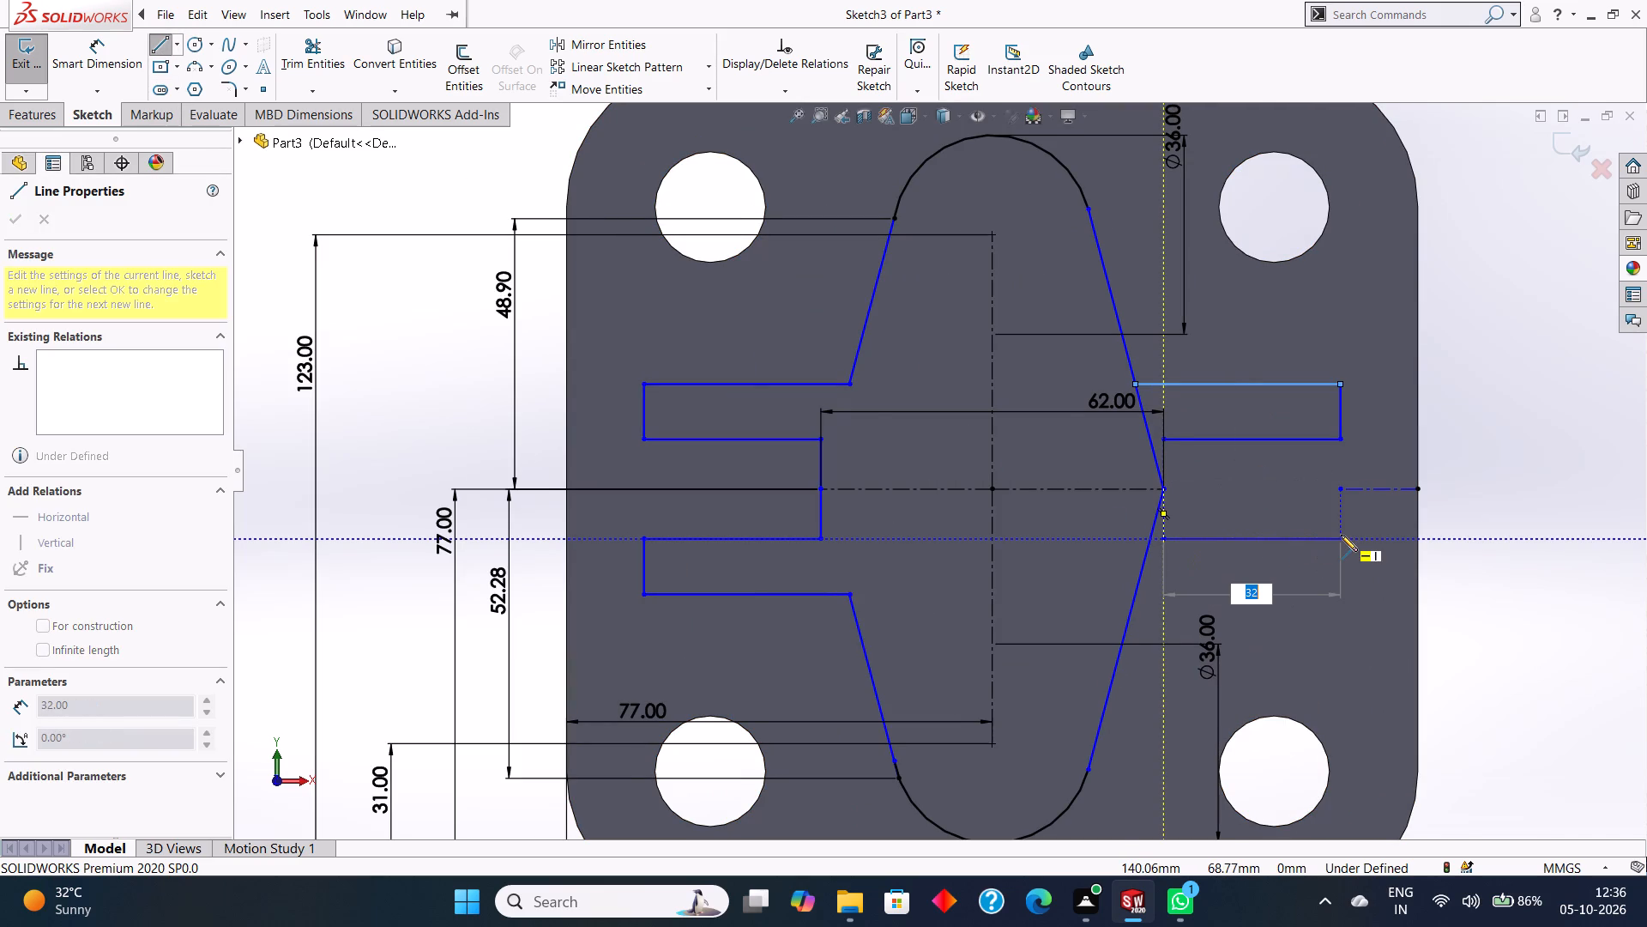
pyautogui.write('32')
pyautogui.press('Return')
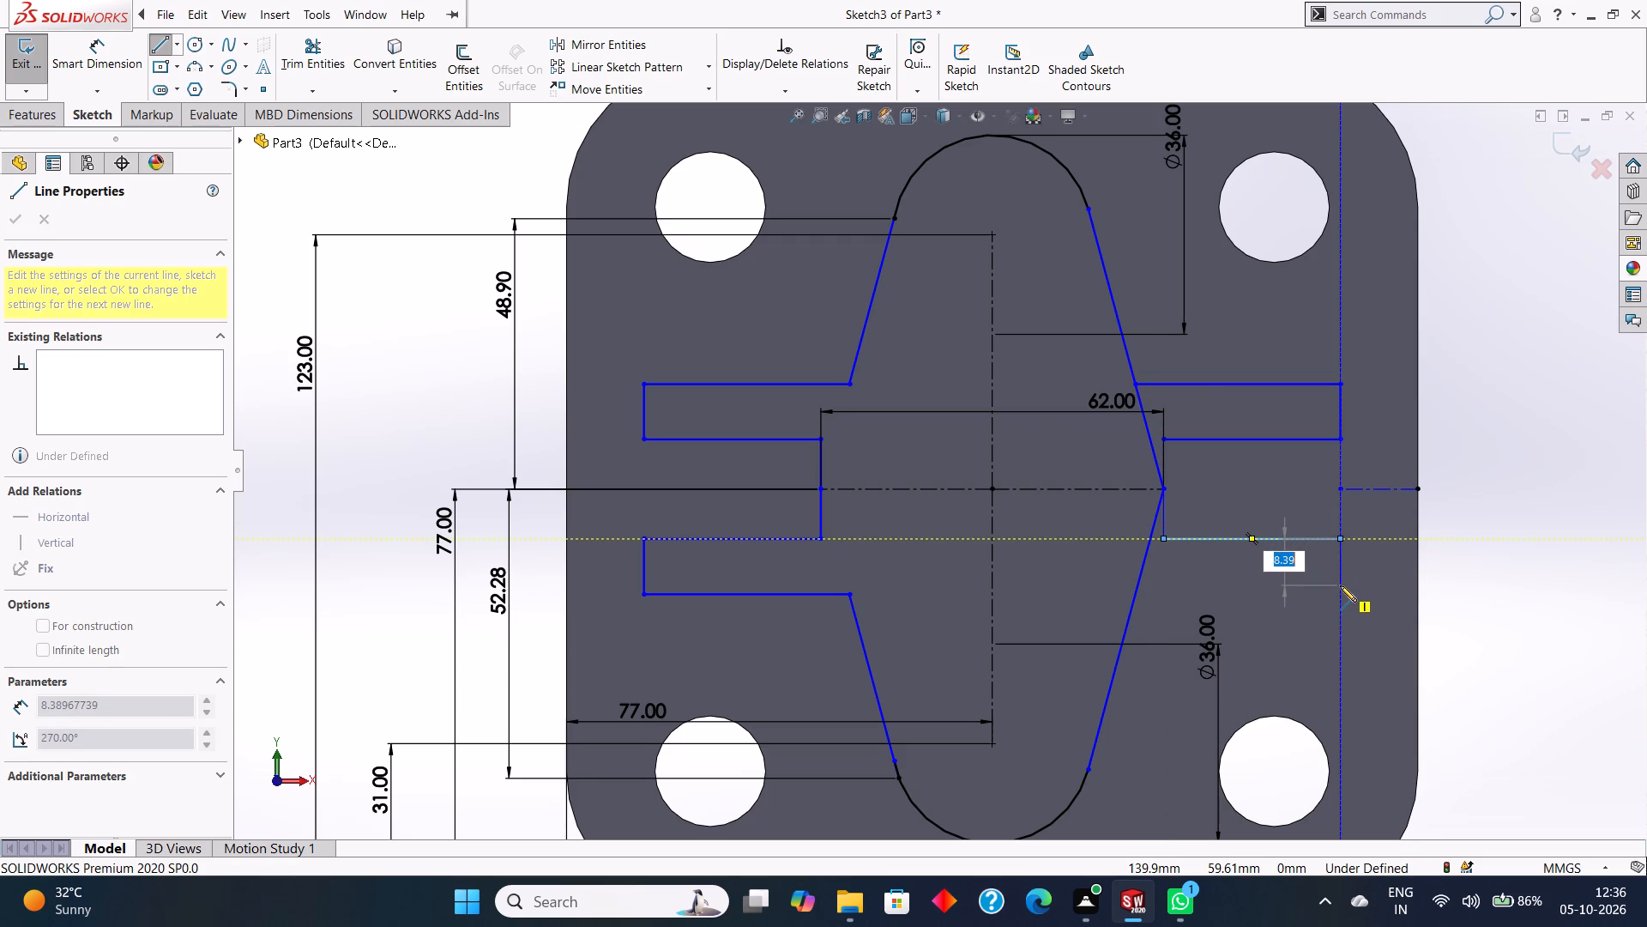
pyautogui.write('10')
pyautogui.press('Return')
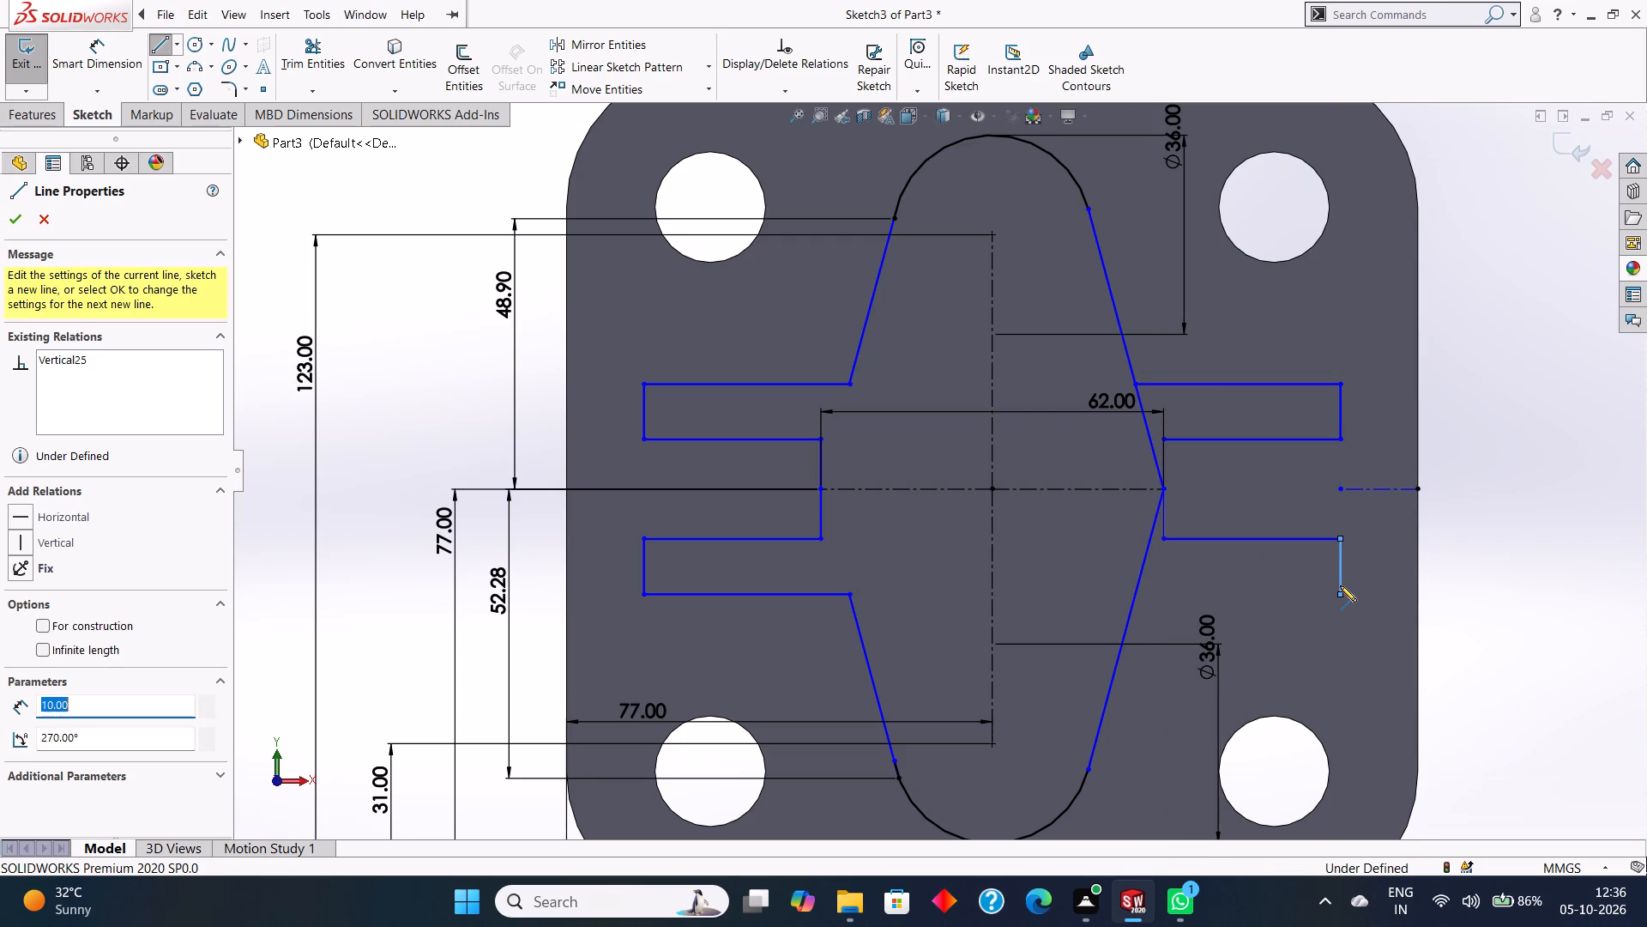
pyautogui.click(1134, 595)
pyautogui.press('Escape')
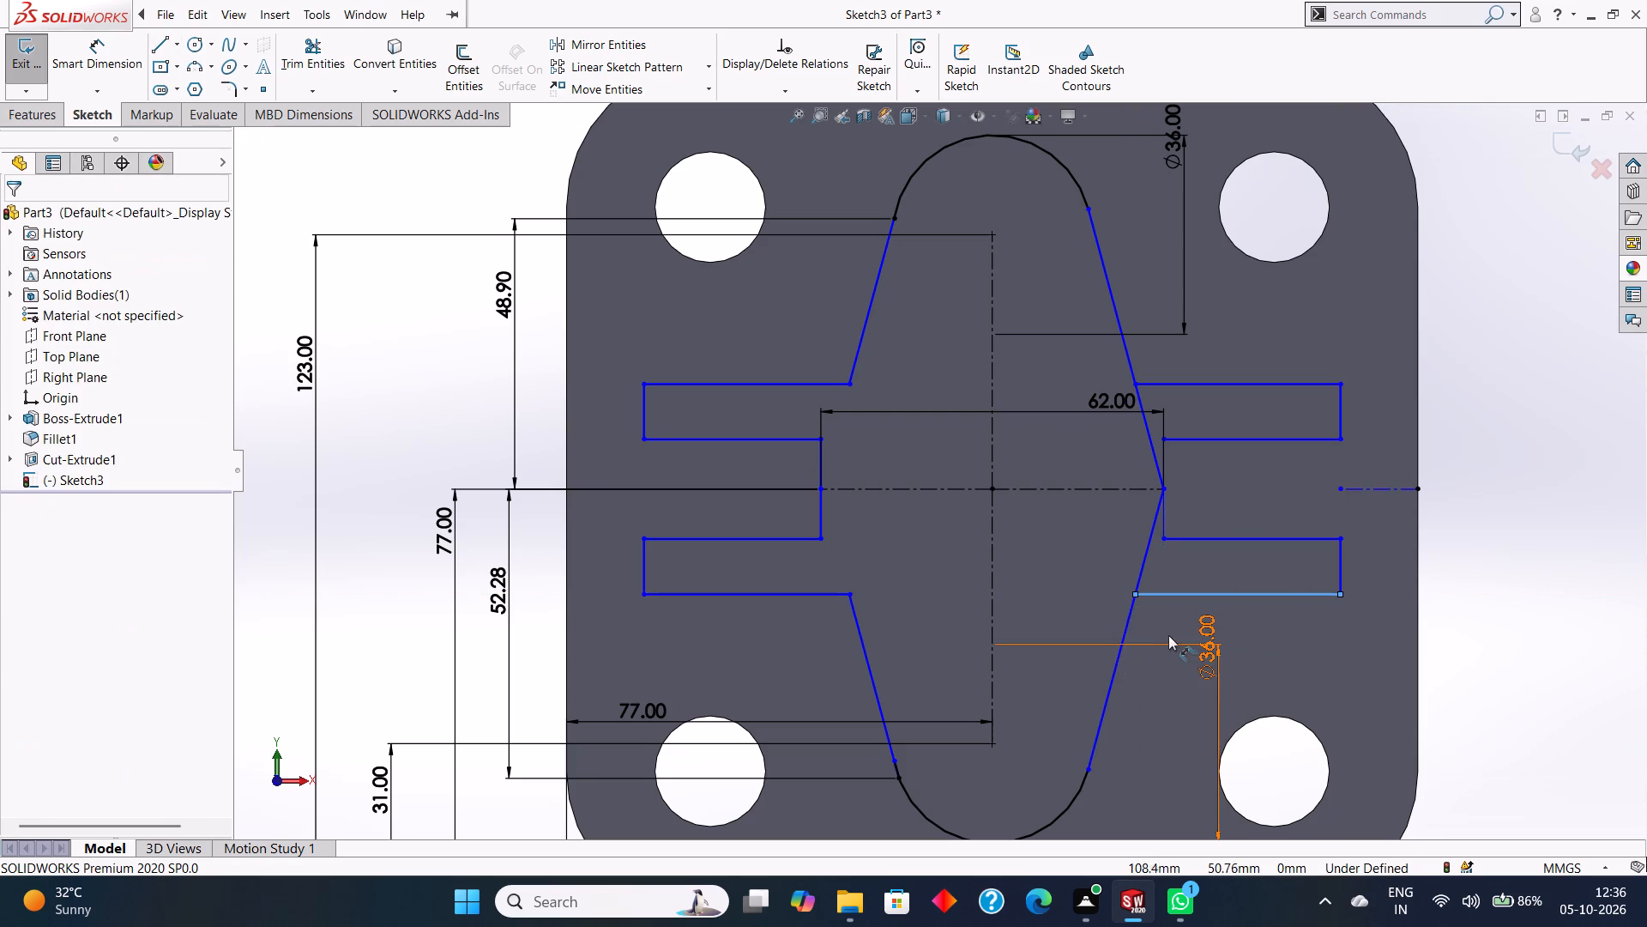
# Trim away the two slanted profile segments between the right arms, from the right vertex to each arm's outer line.
pyautogui.scroll(2, 1178, 637)
pyautogui.scroll(2, 1095, 588)
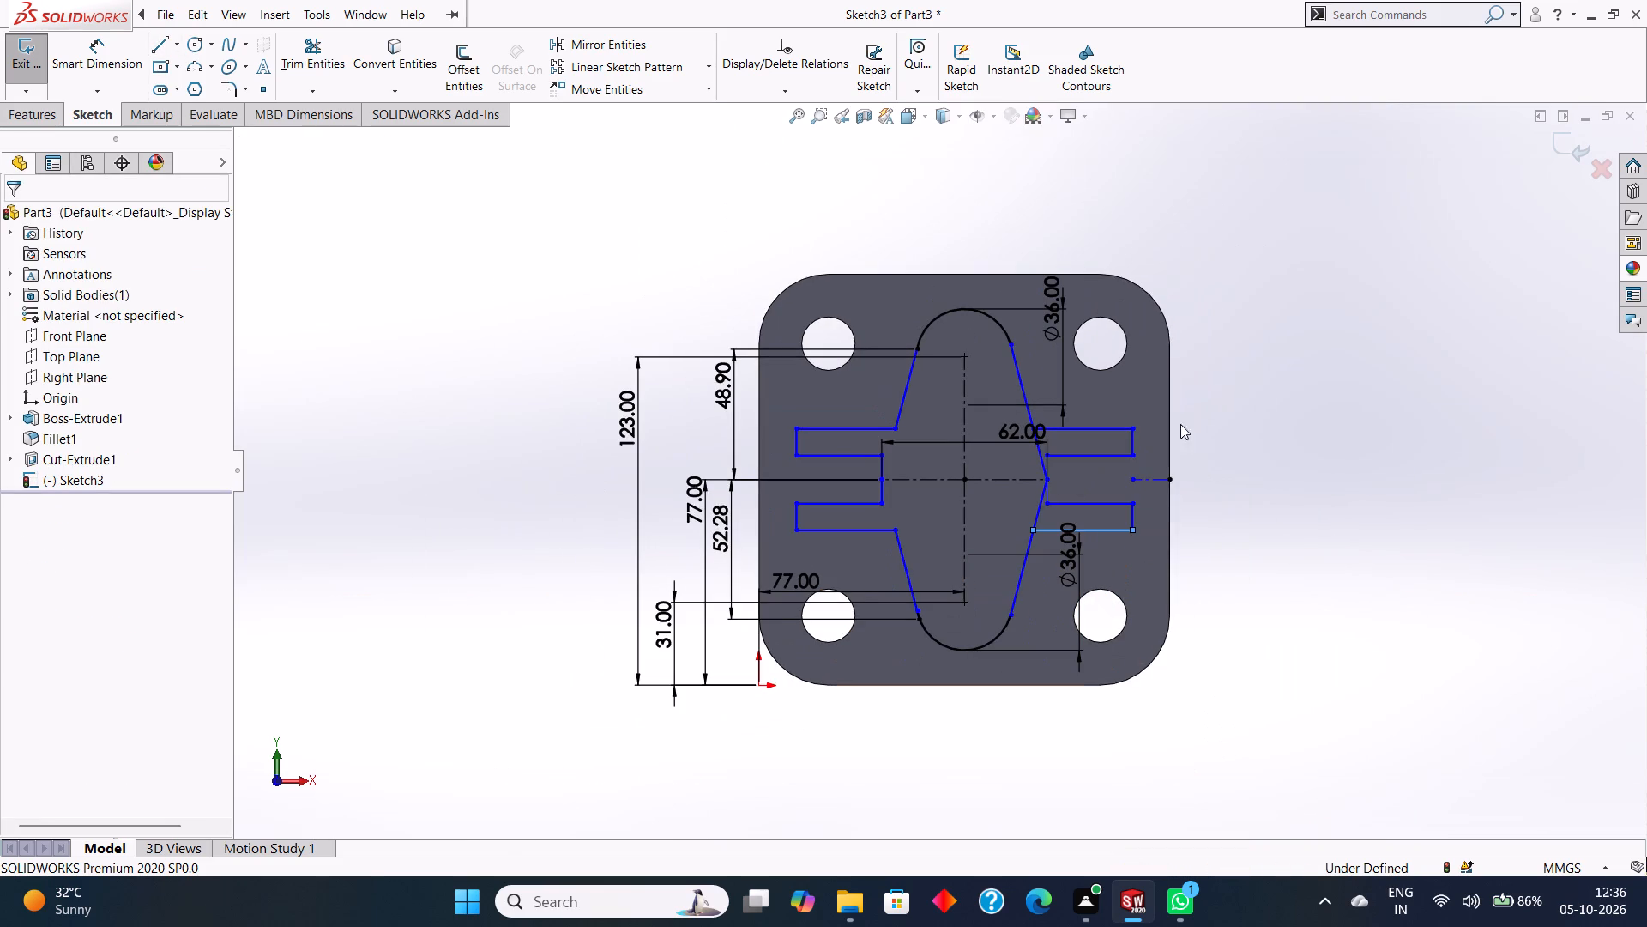
pyautogui.click(301, 41)
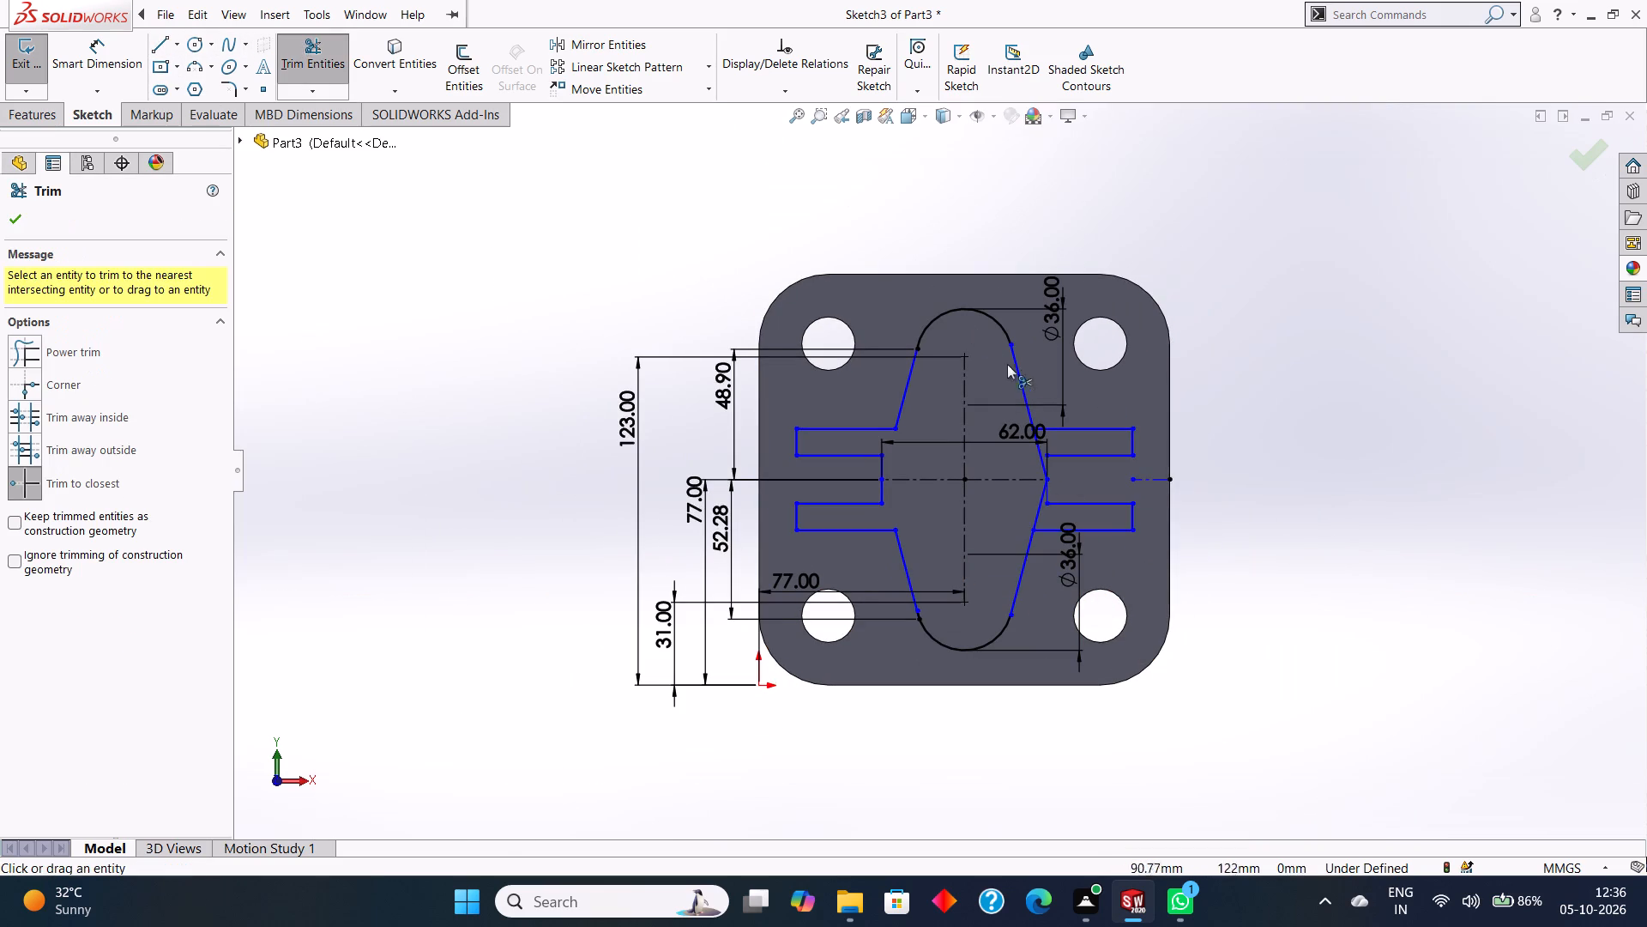
pyautogui.scroll(-3, 1122, 422)
pyautogui.scroll(-2, 996, 447)
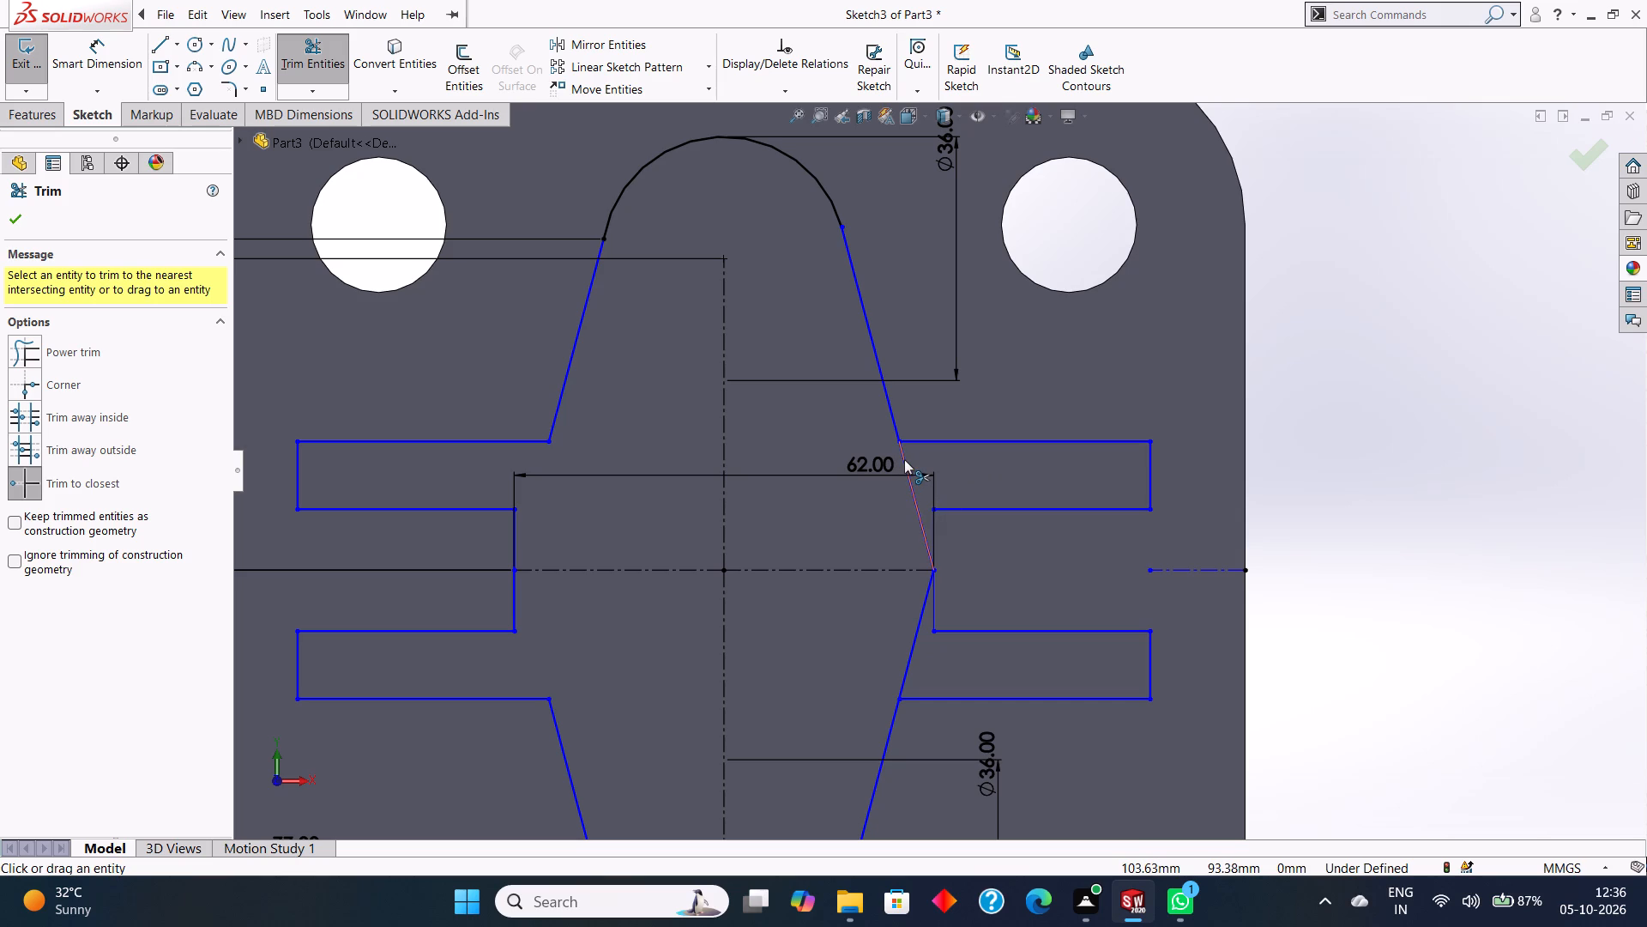
pyautogui.click(904, 459)
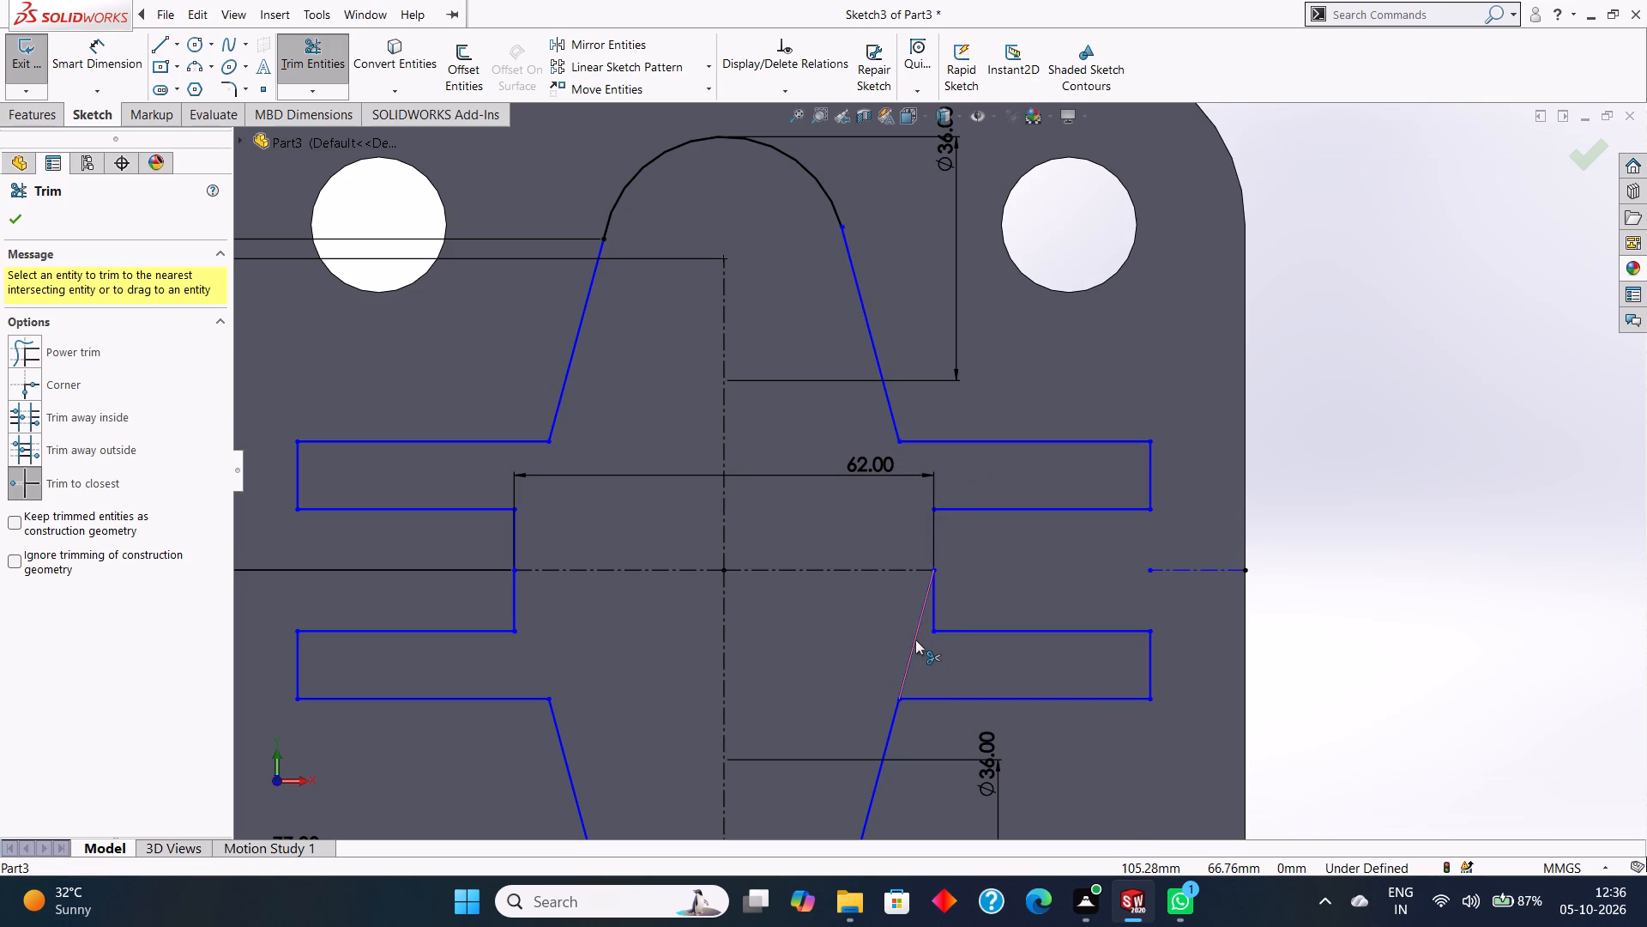
pyautogui.click(915, 639)
# Trim away the 14 mm horizontal centerline at the plate's right edge and finish trimming.
pyautogui.scroll(1, 915, 639)
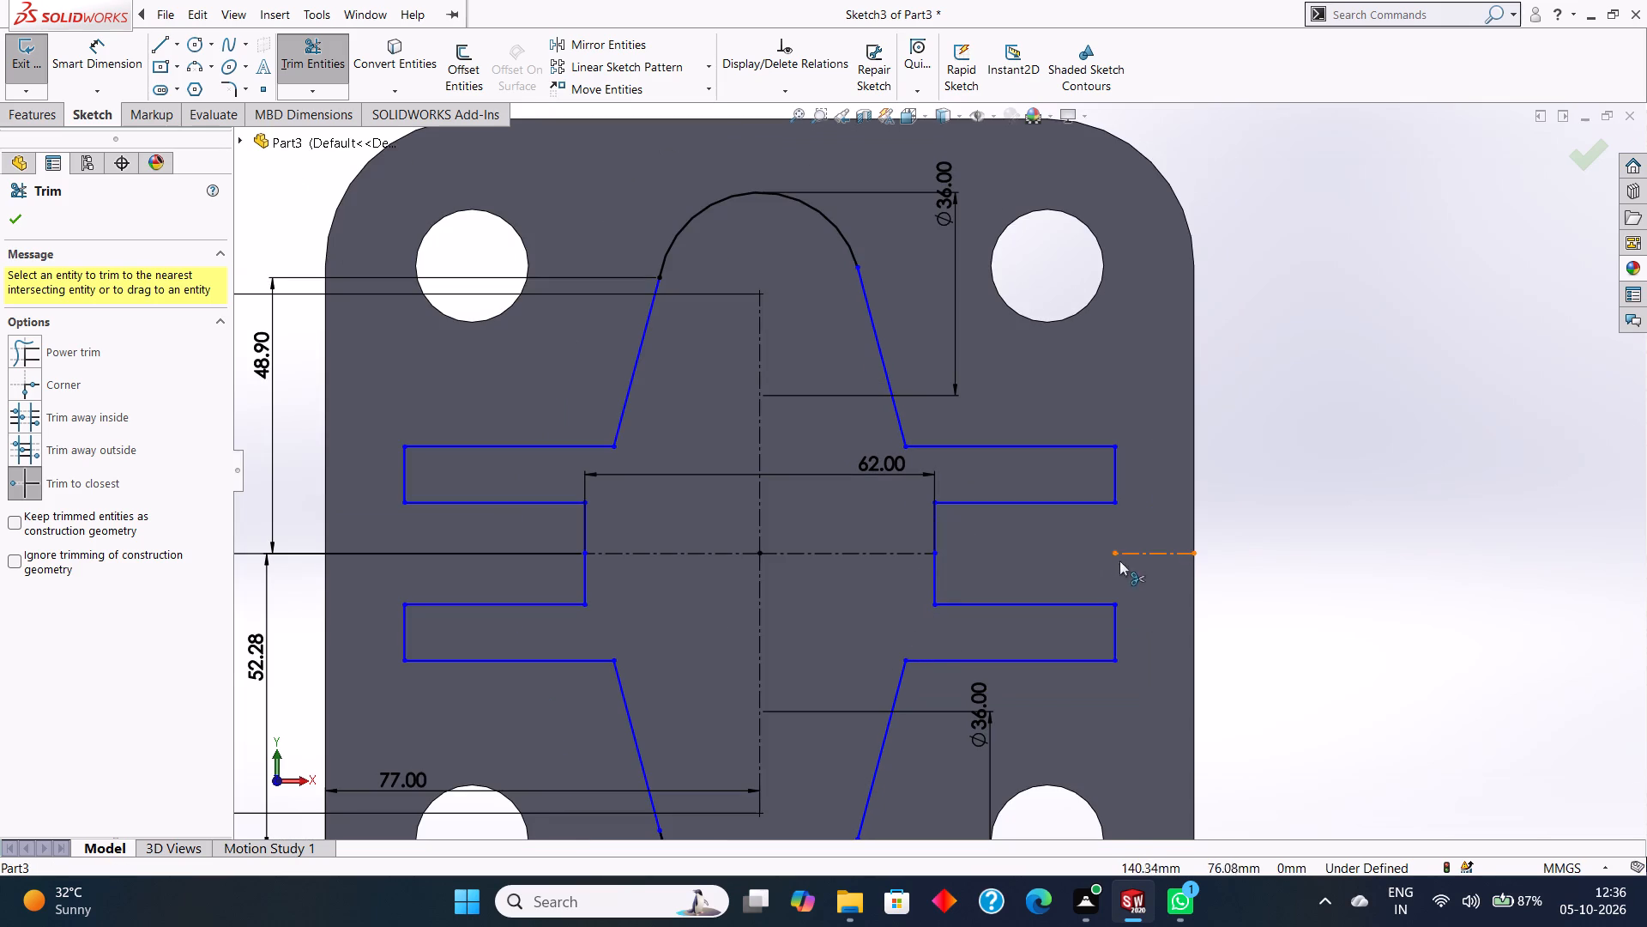
pyautogui.click(1160, 555)
pyautogui.scroll(4, 1160, 555)
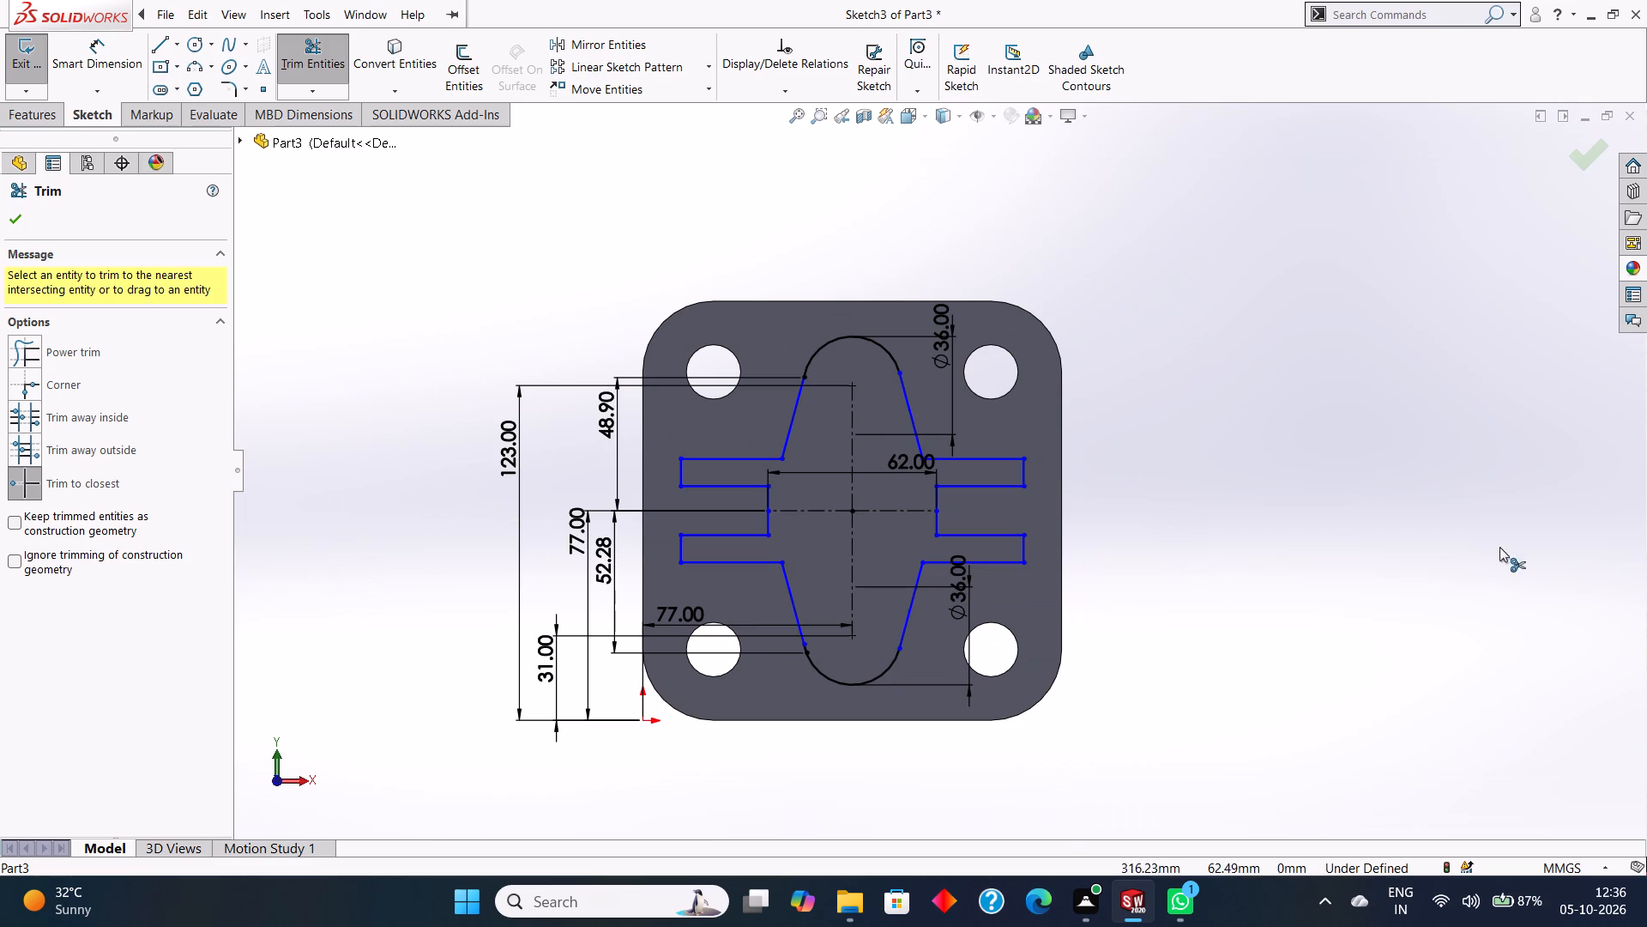
pyautogui.click(15, 219)
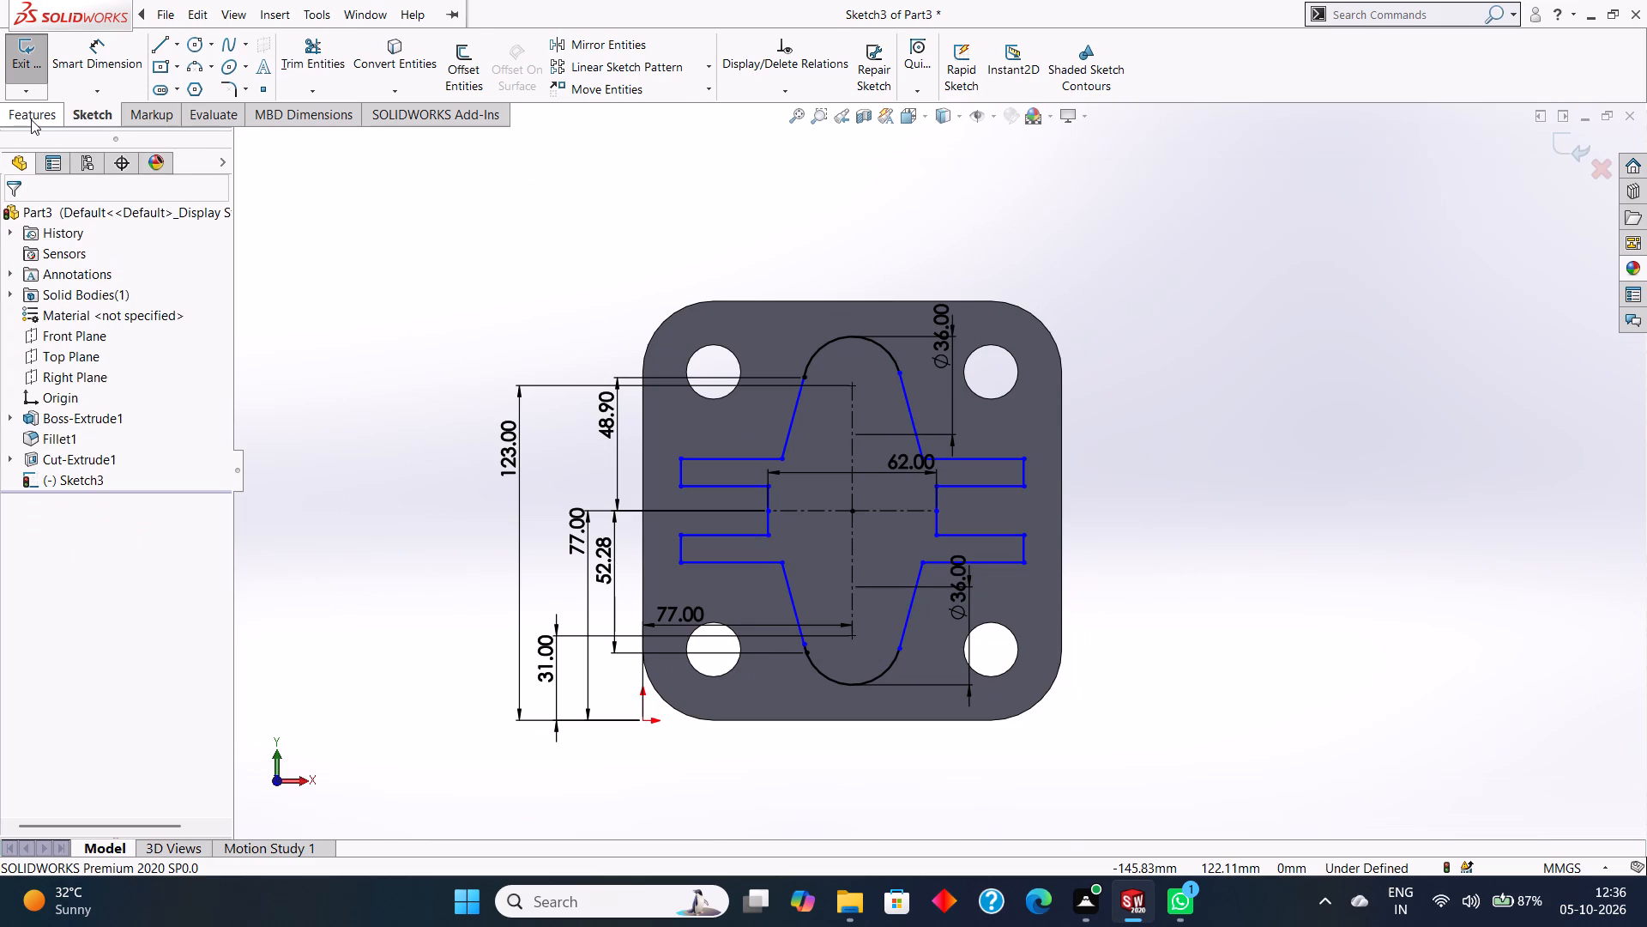
# Extrude the closed central profile region with its four arms as a 31 mm blind boss merged with the plate.
pyautogui.click(31, 119)
pyautogui.click(33, 70)
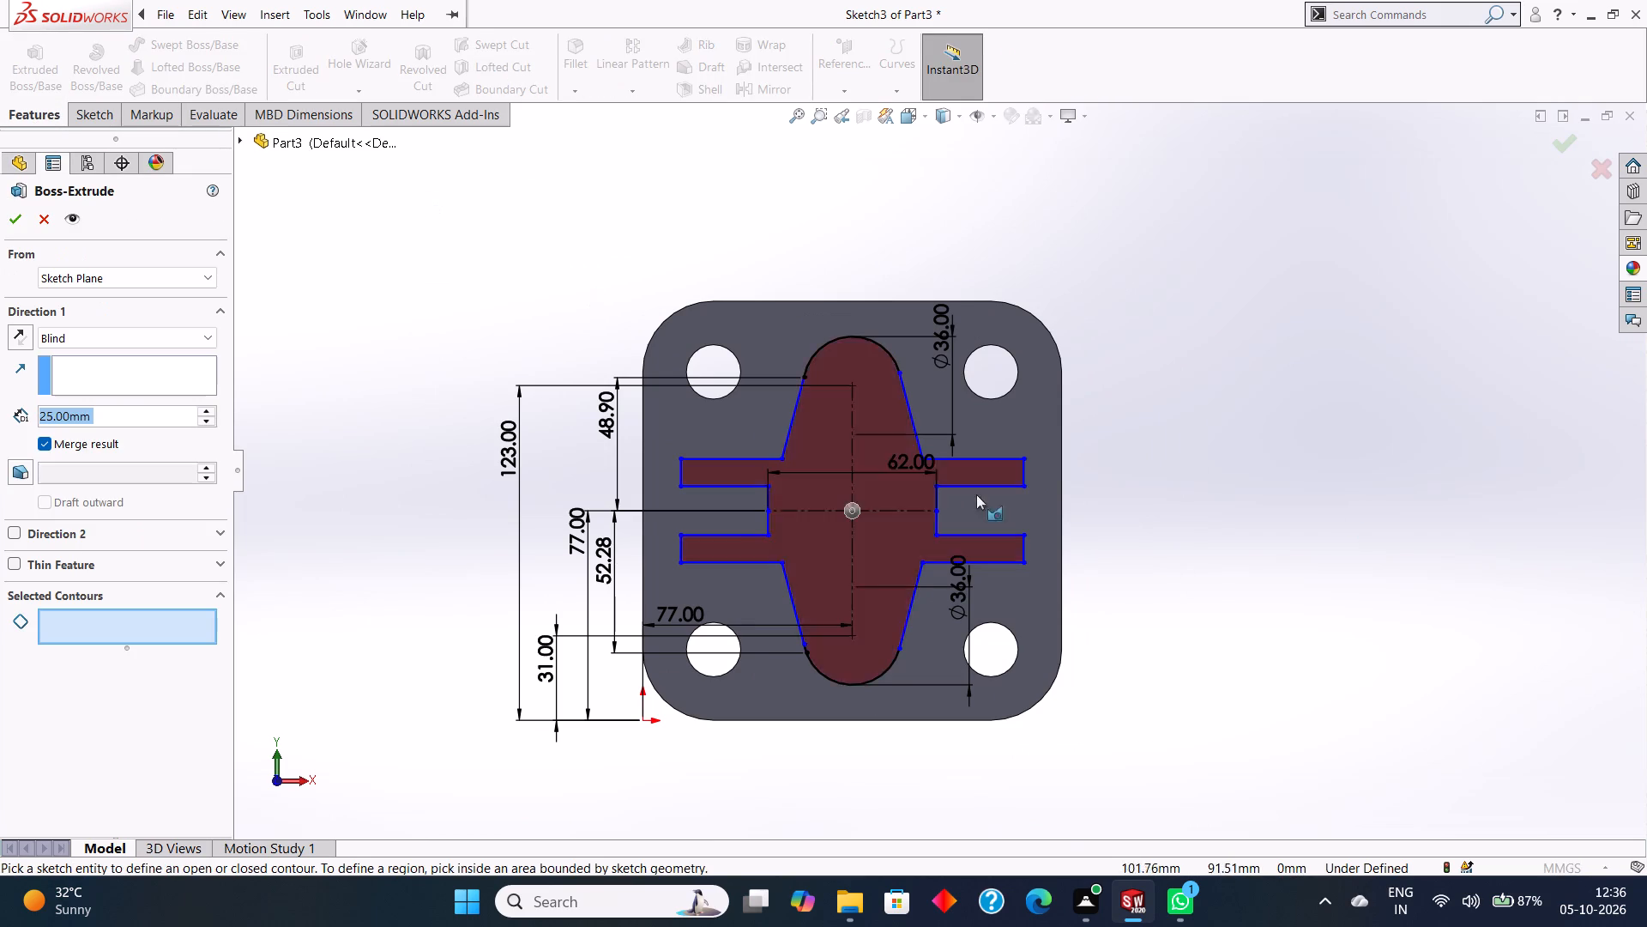
pyautogui.moveTo(1179, 591); pyautogui.dragTo(1179, 318, button='middle')
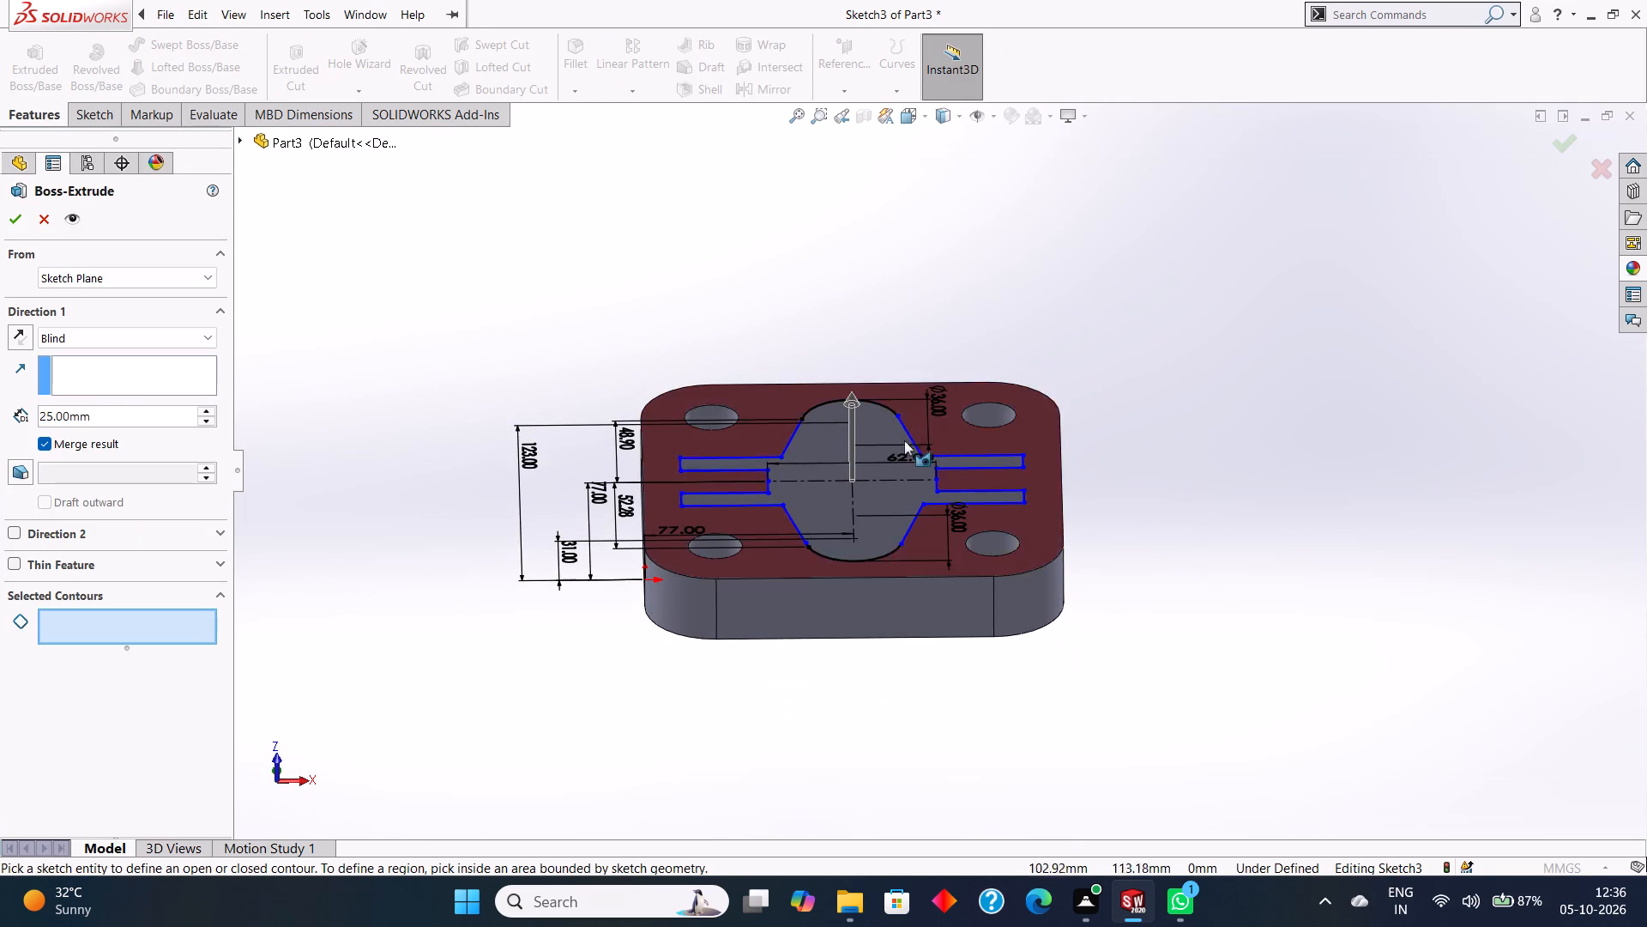
pyautogui.click(869, 452)
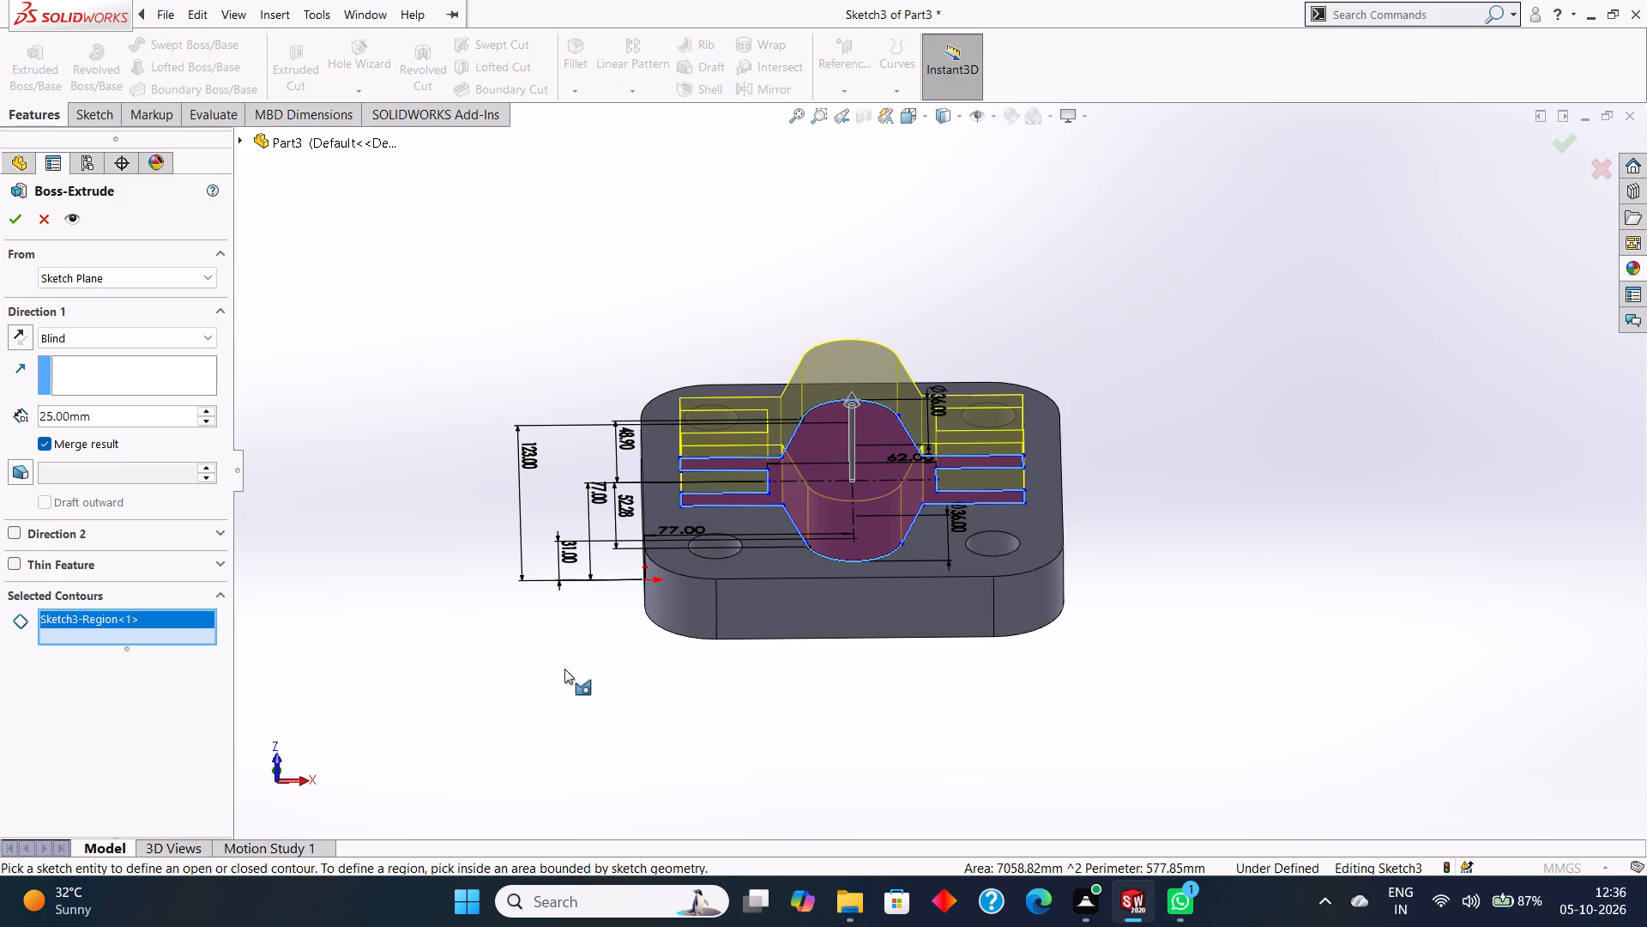
pyautogui.click(99, 419)
pyautogui.moveTo(119, 424); pyautogui.dragTo(21, 413)
pyautogui.write('31')
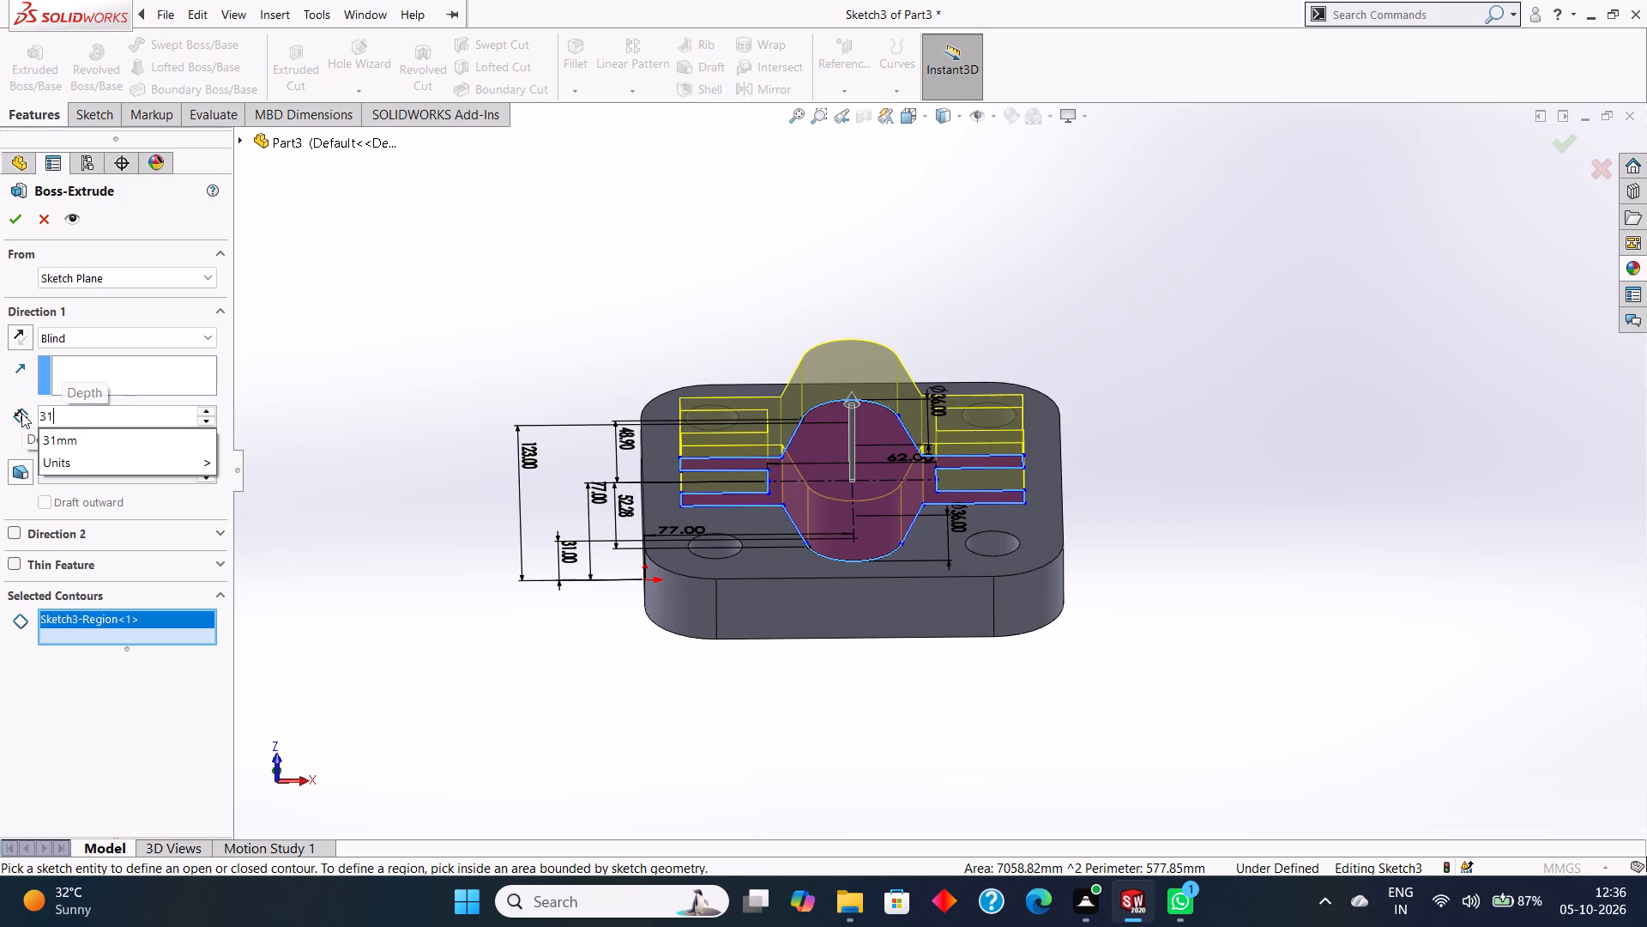
pyautogui.press('Return')
pyautogui.click(15, 224)
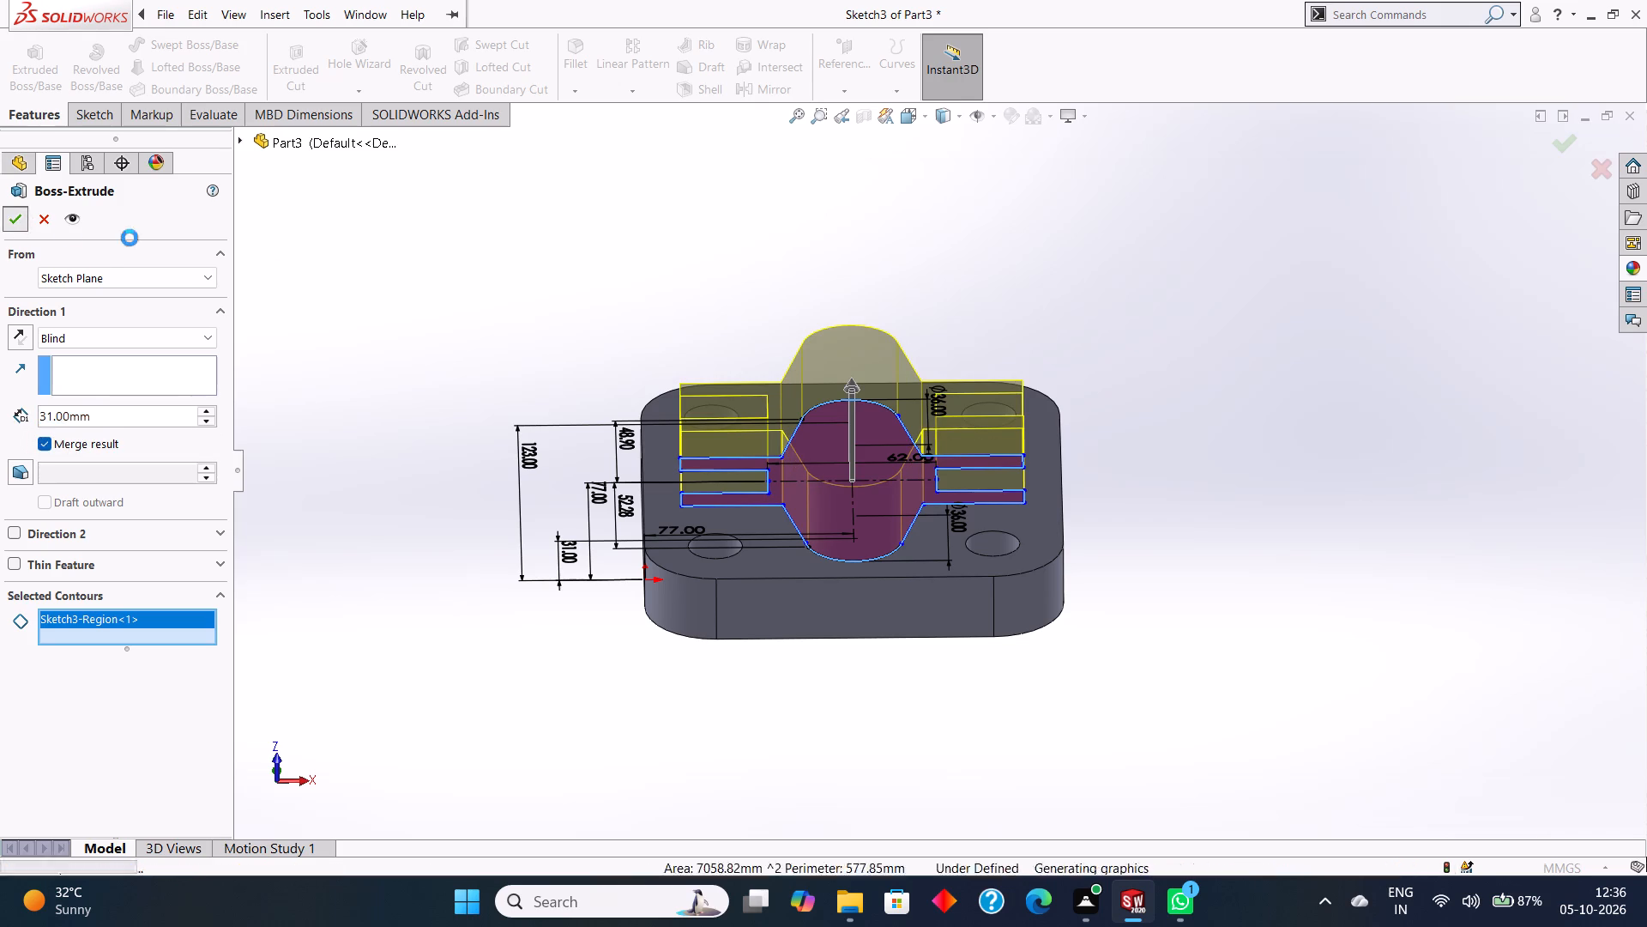
pyautogui.click(1078, 253)
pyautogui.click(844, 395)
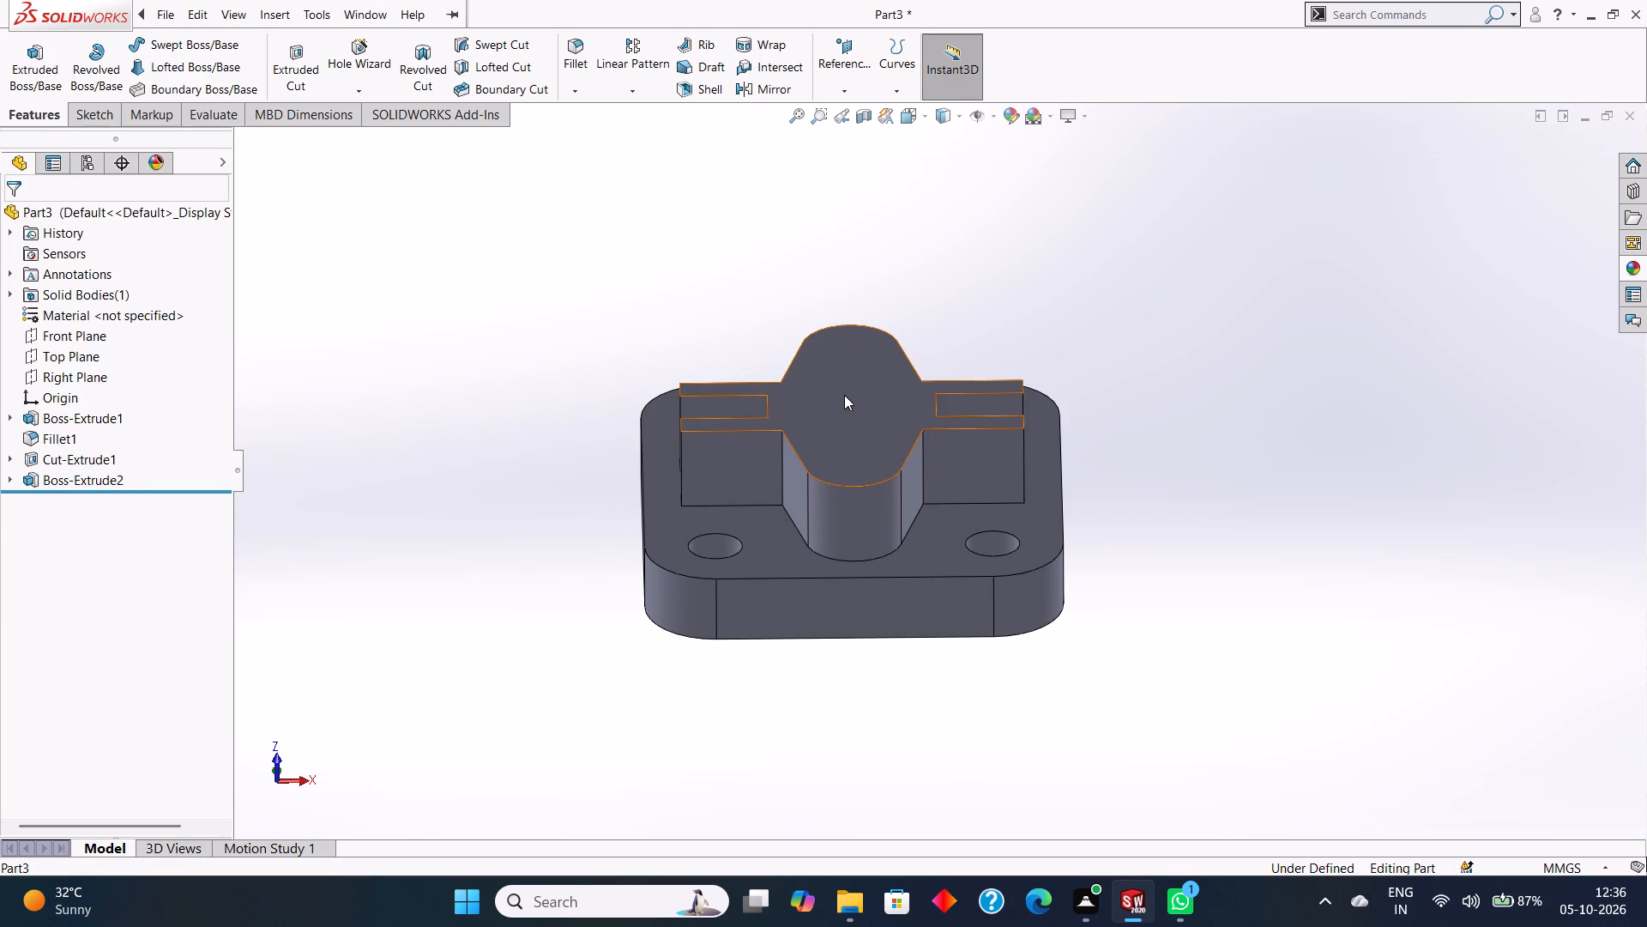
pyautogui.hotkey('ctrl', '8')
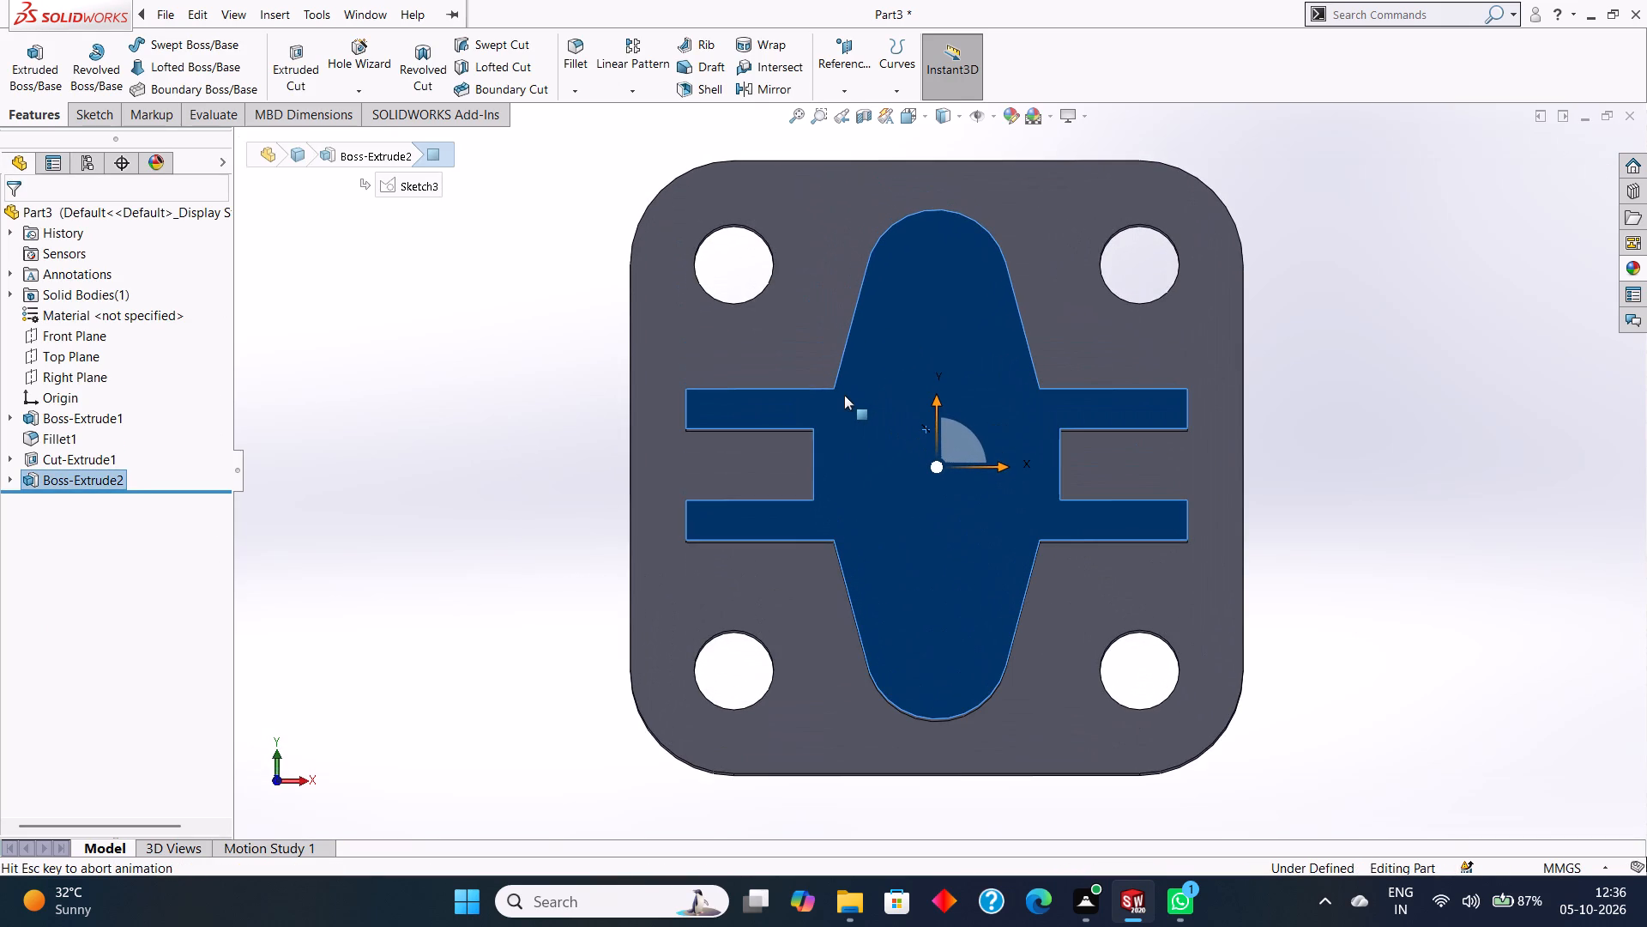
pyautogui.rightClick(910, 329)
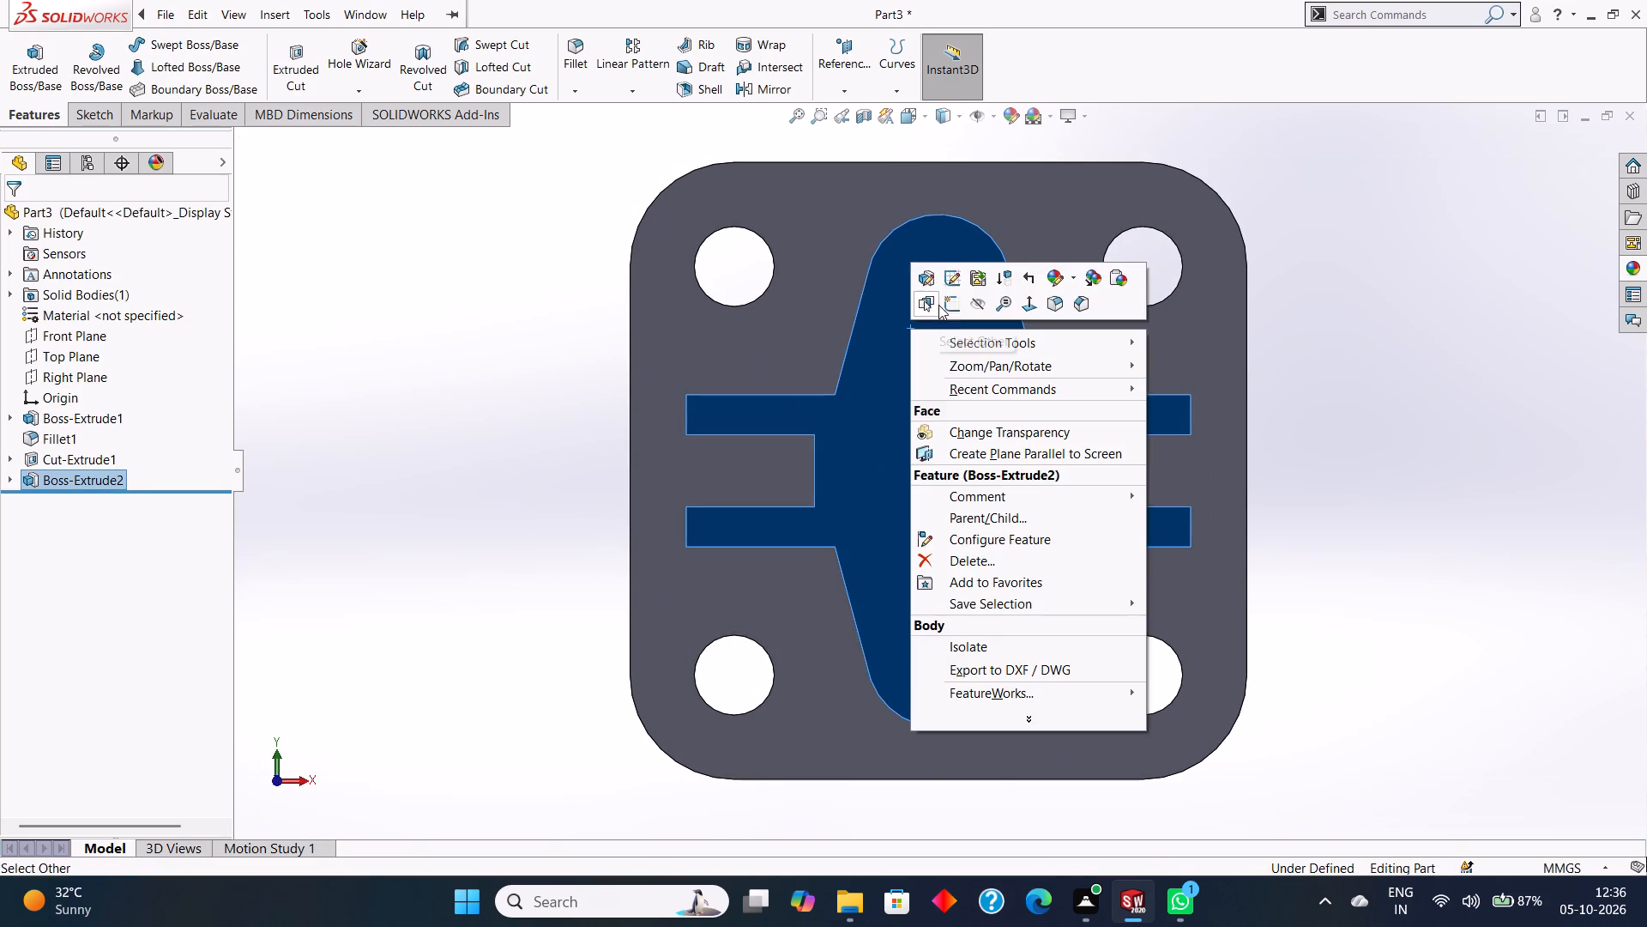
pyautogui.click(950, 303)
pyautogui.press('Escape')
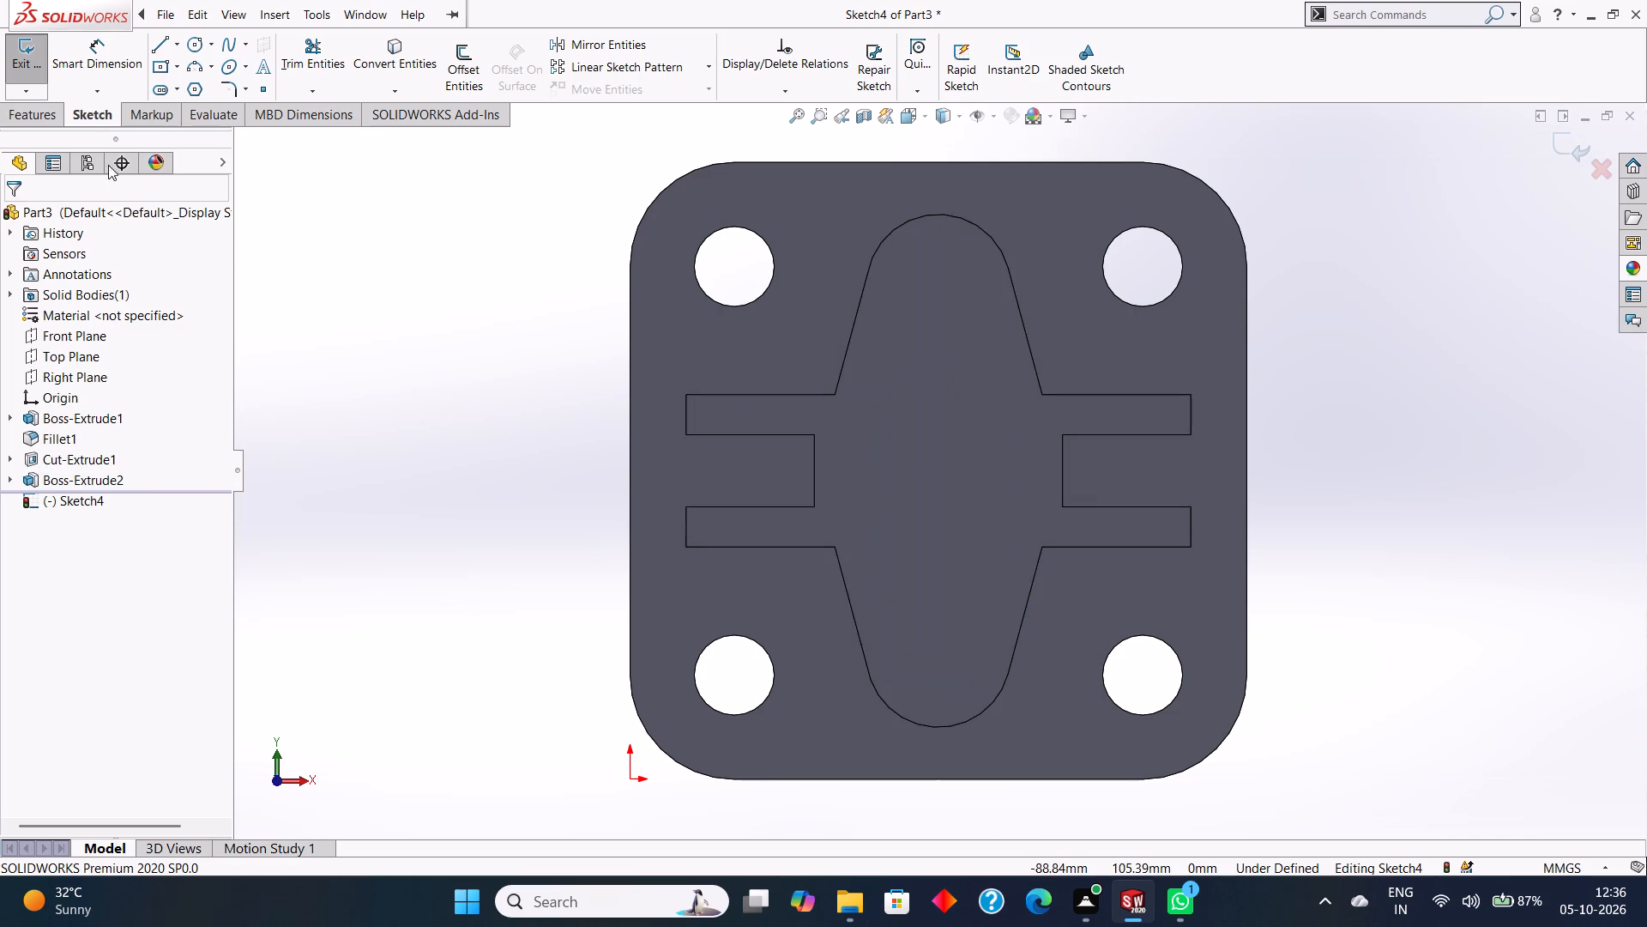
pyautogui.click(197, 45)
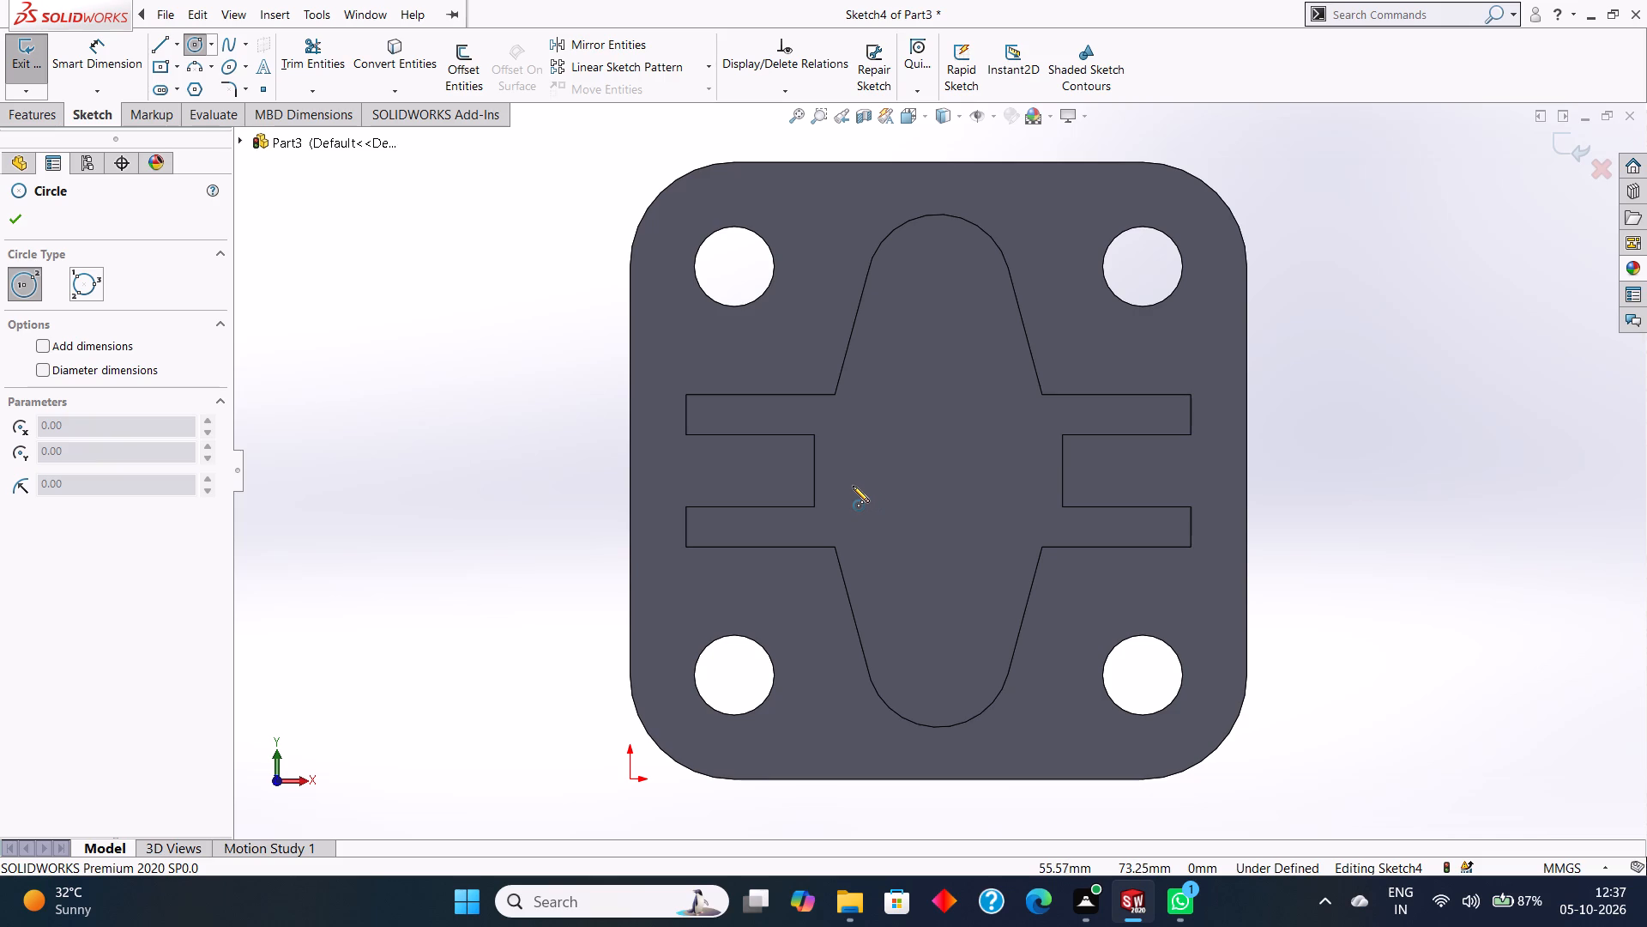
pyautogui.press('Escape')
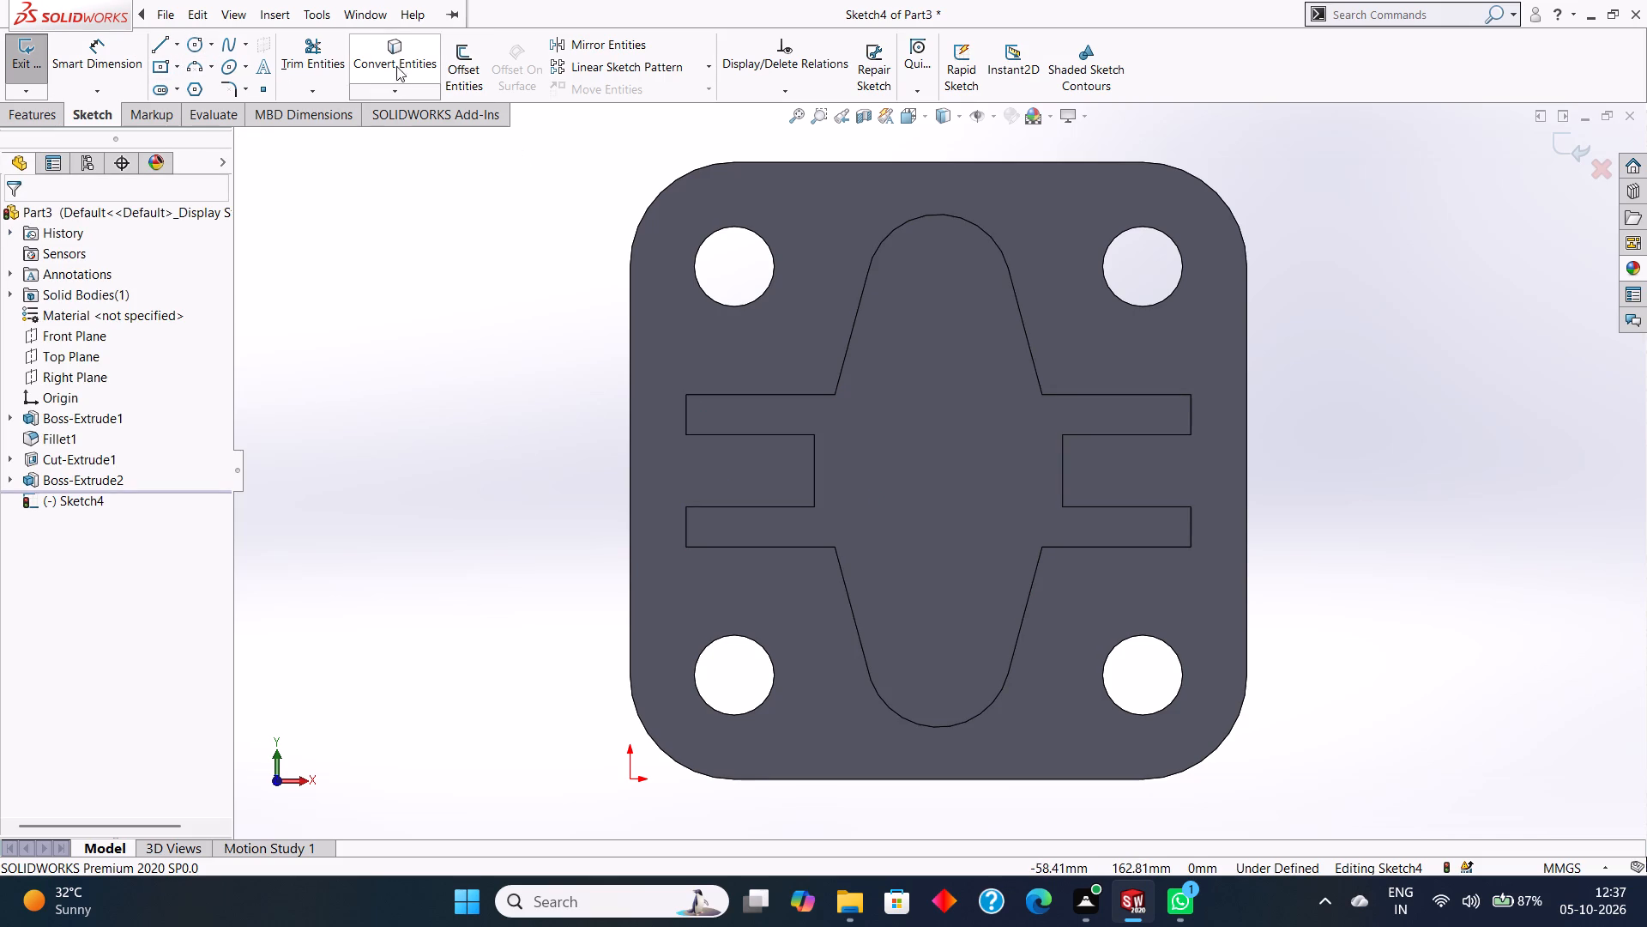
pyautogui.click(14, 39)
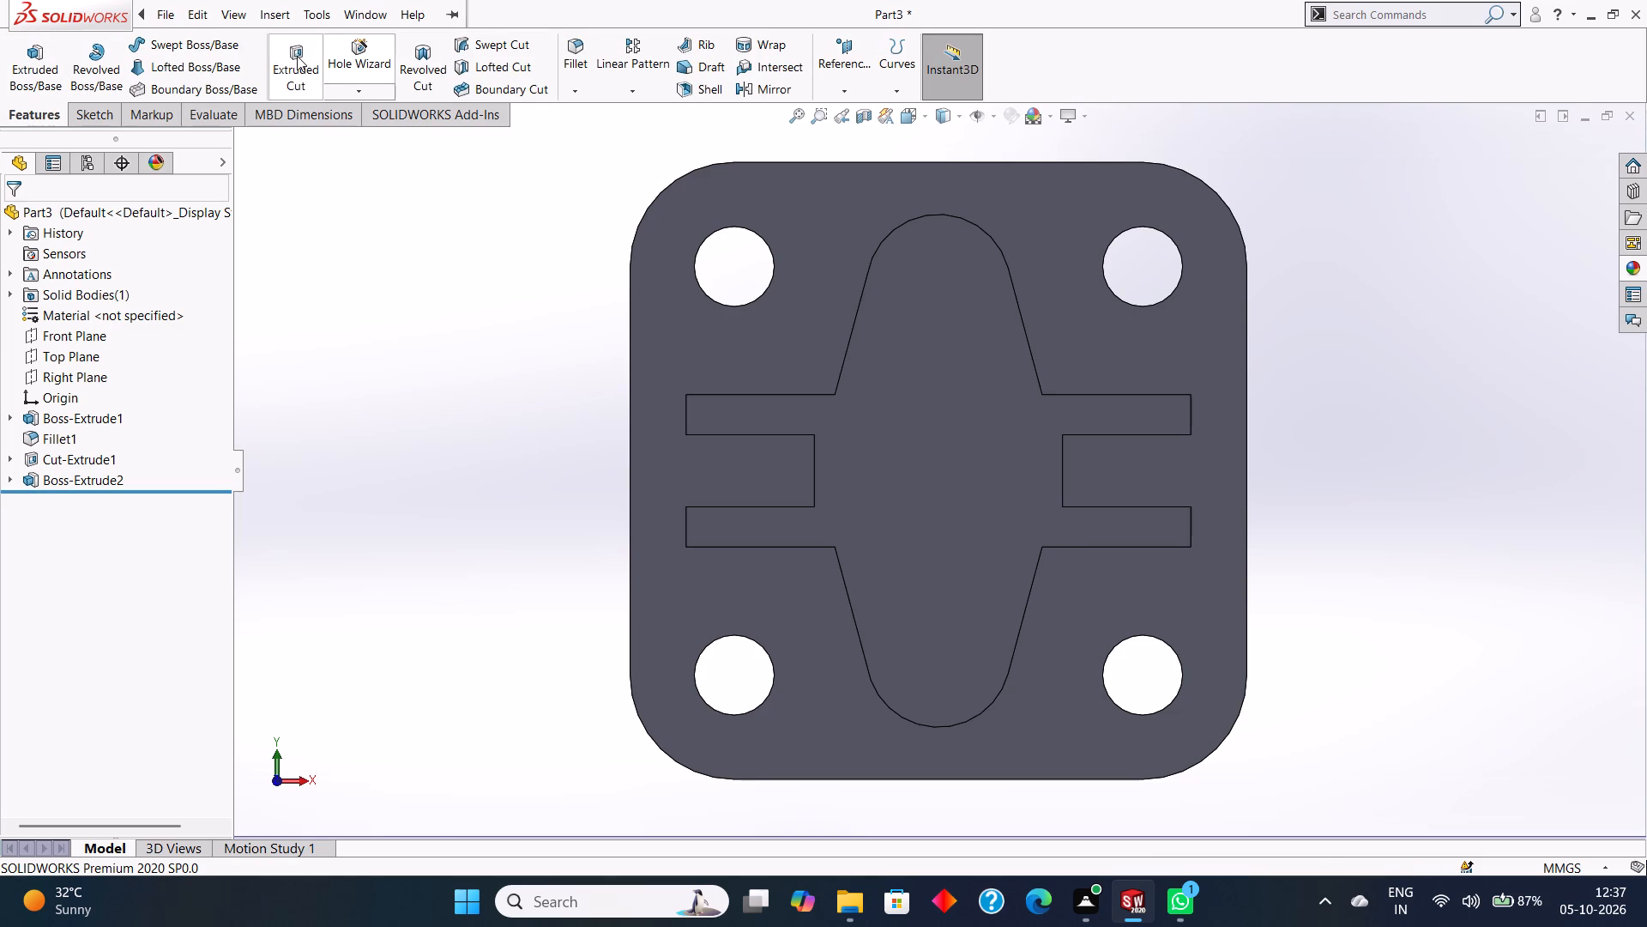
# Set up a plain Hole Wizard hole as an ISO tap drill of size M20x2.0.
pyautogui.click(353, 53)
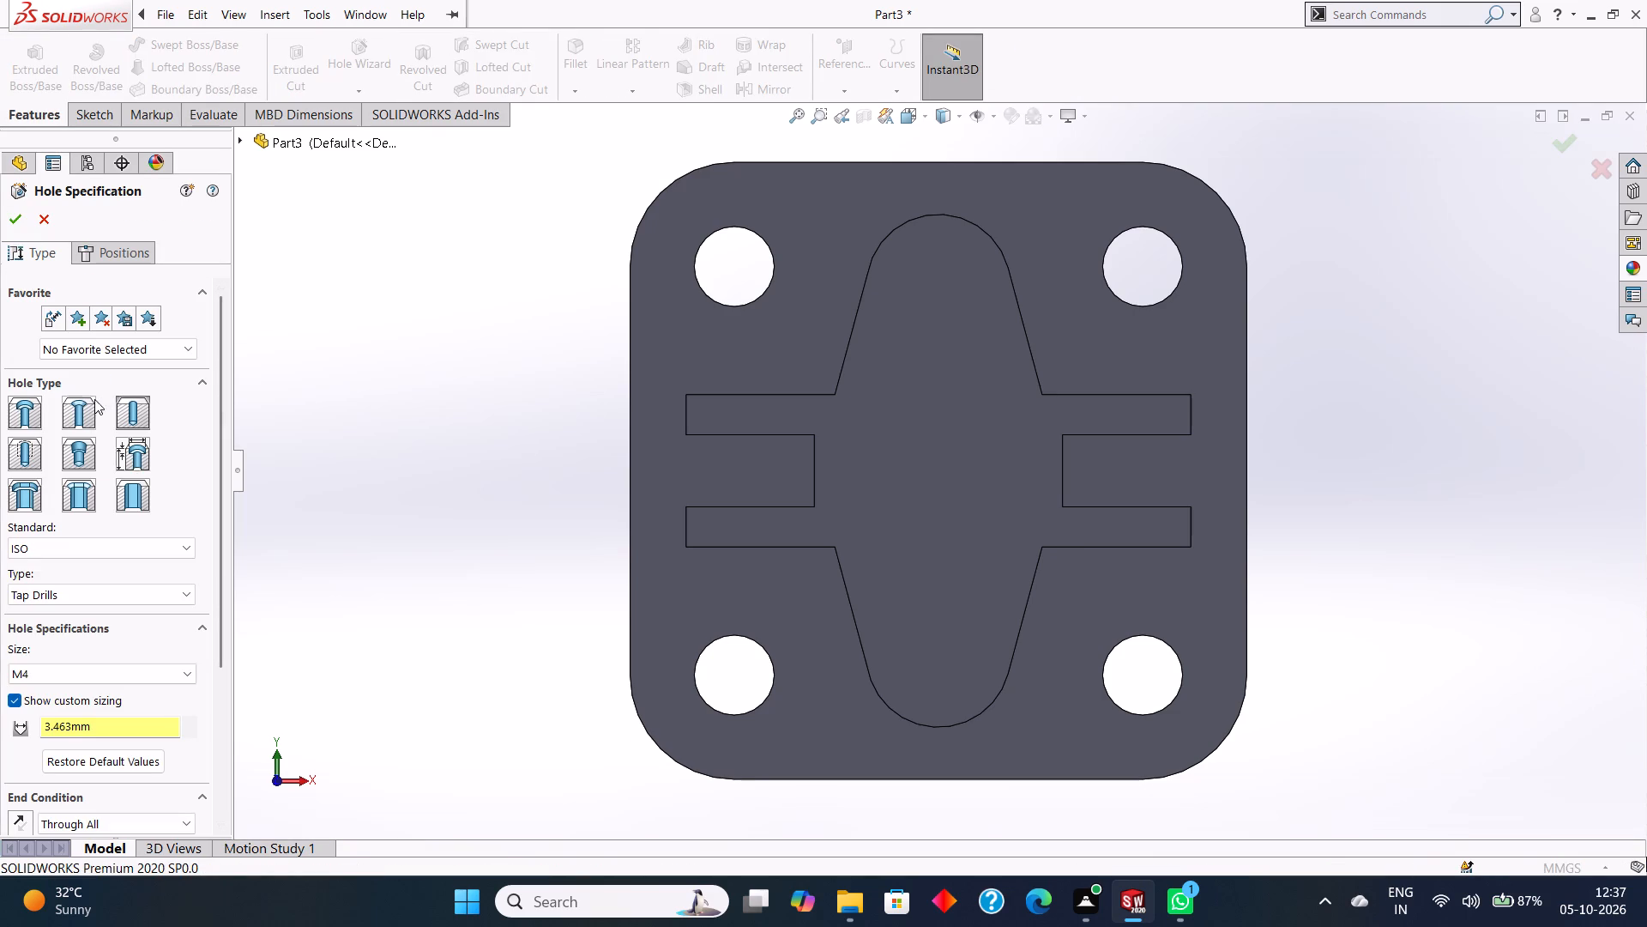
pyautogui.click(136, 409)
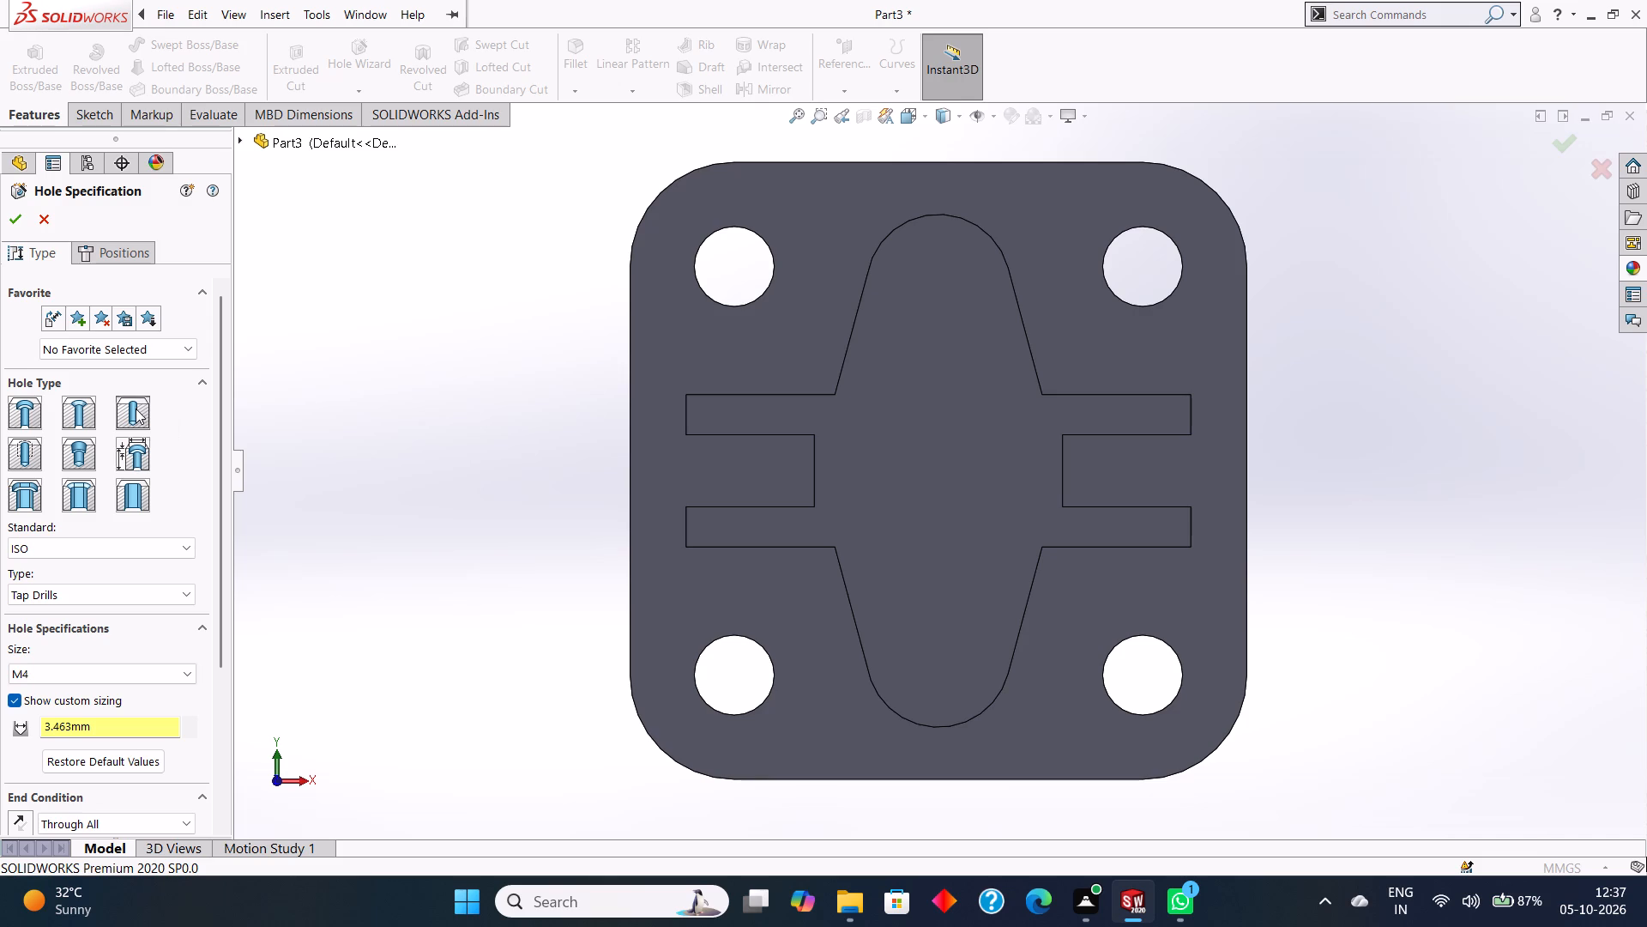
pyautogui.click(136, 415)
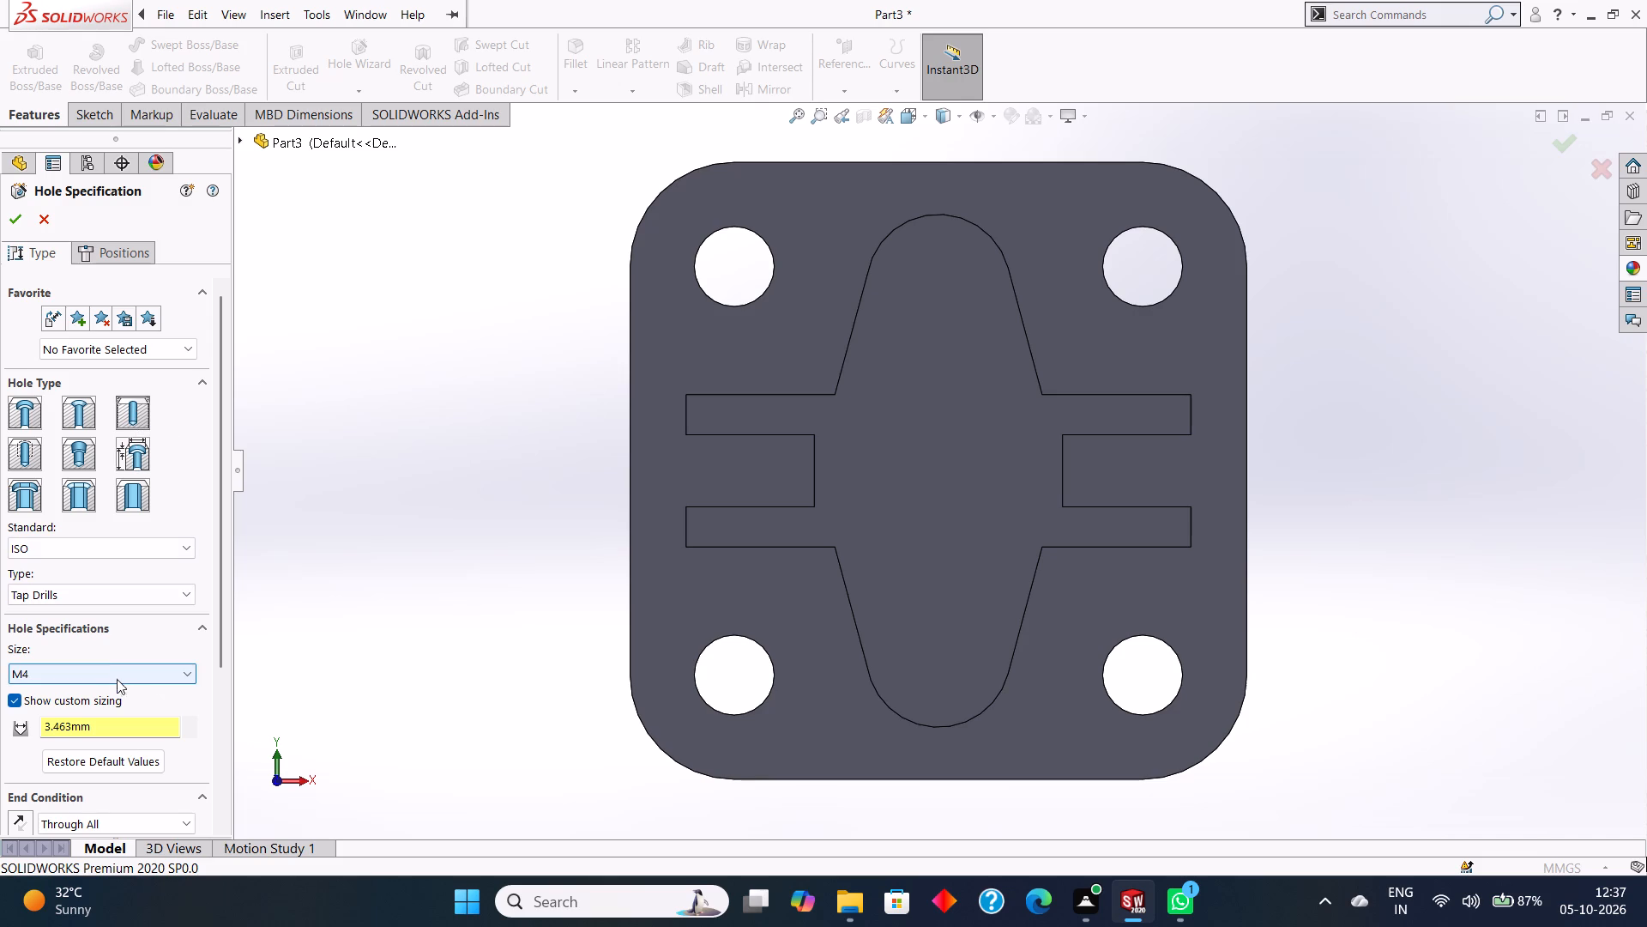
pyautogui.click(114, 671)
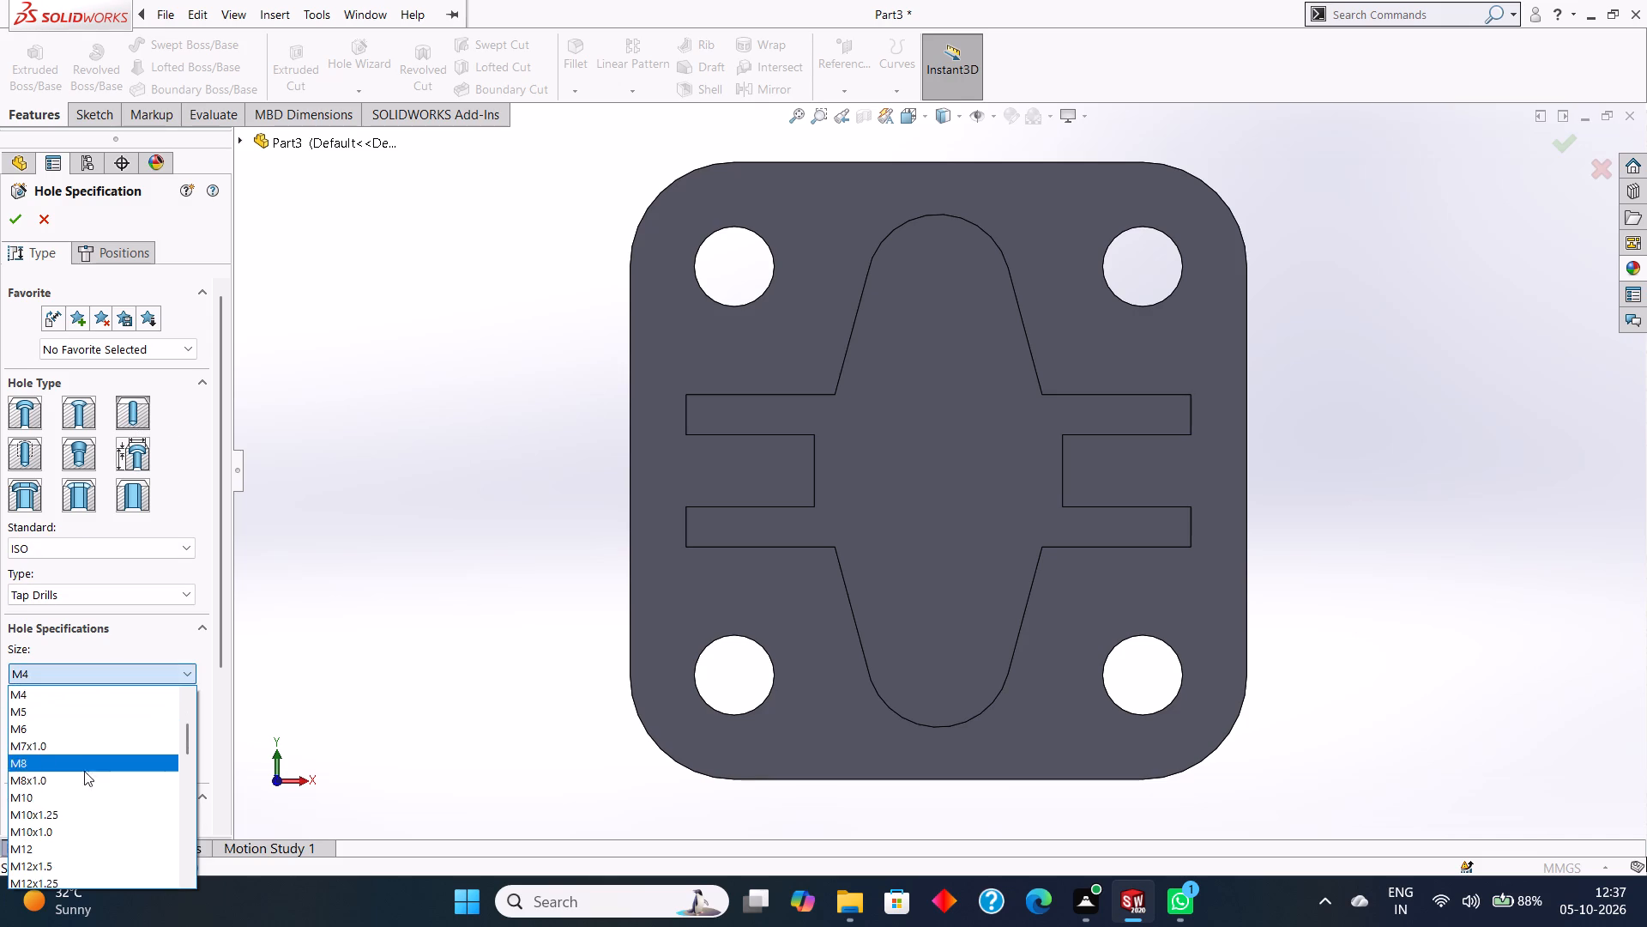
pyautogui.scroll(-2, 75, 789)
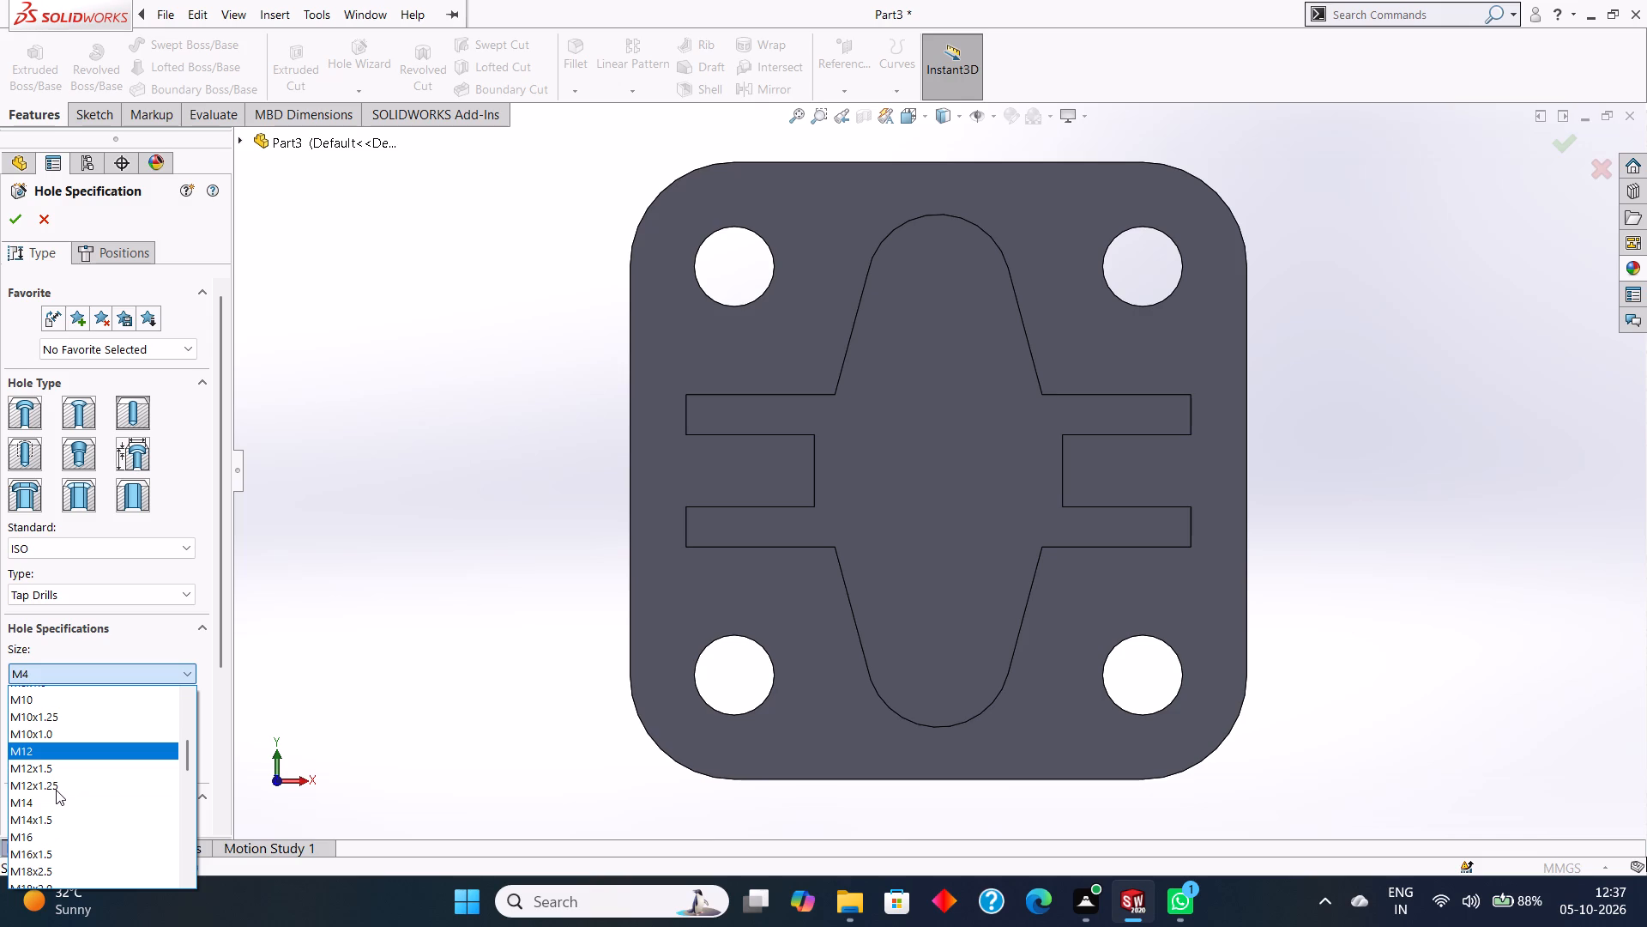
pyautogui.scroll(-2, 45, 773)
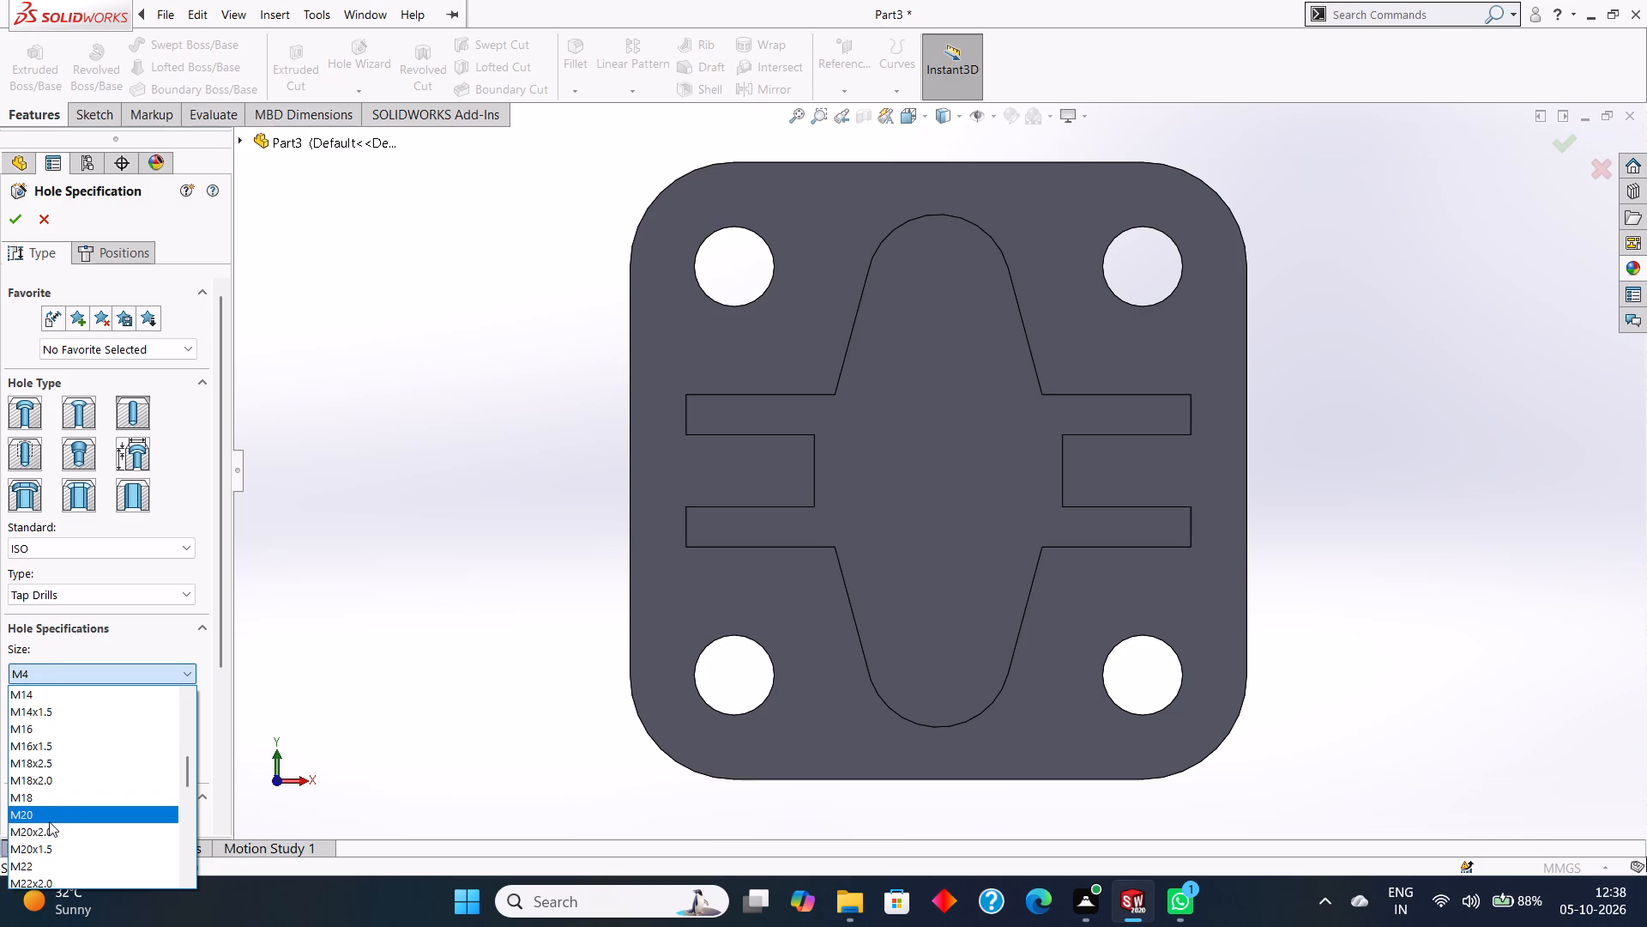
pyautogui.click(51, 826)
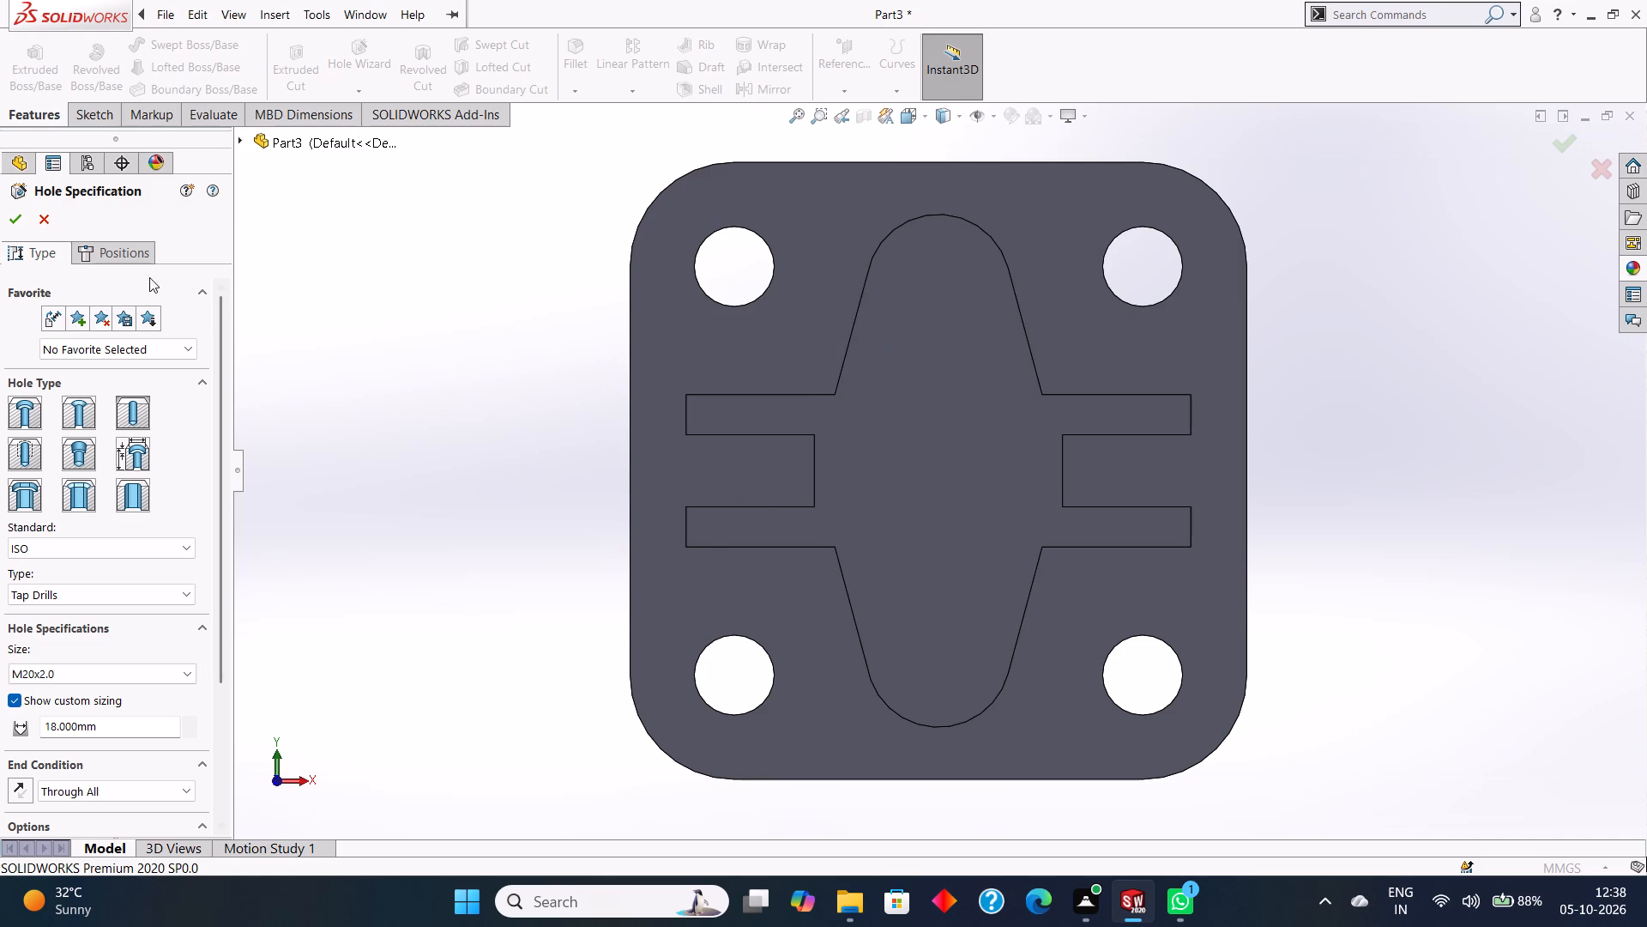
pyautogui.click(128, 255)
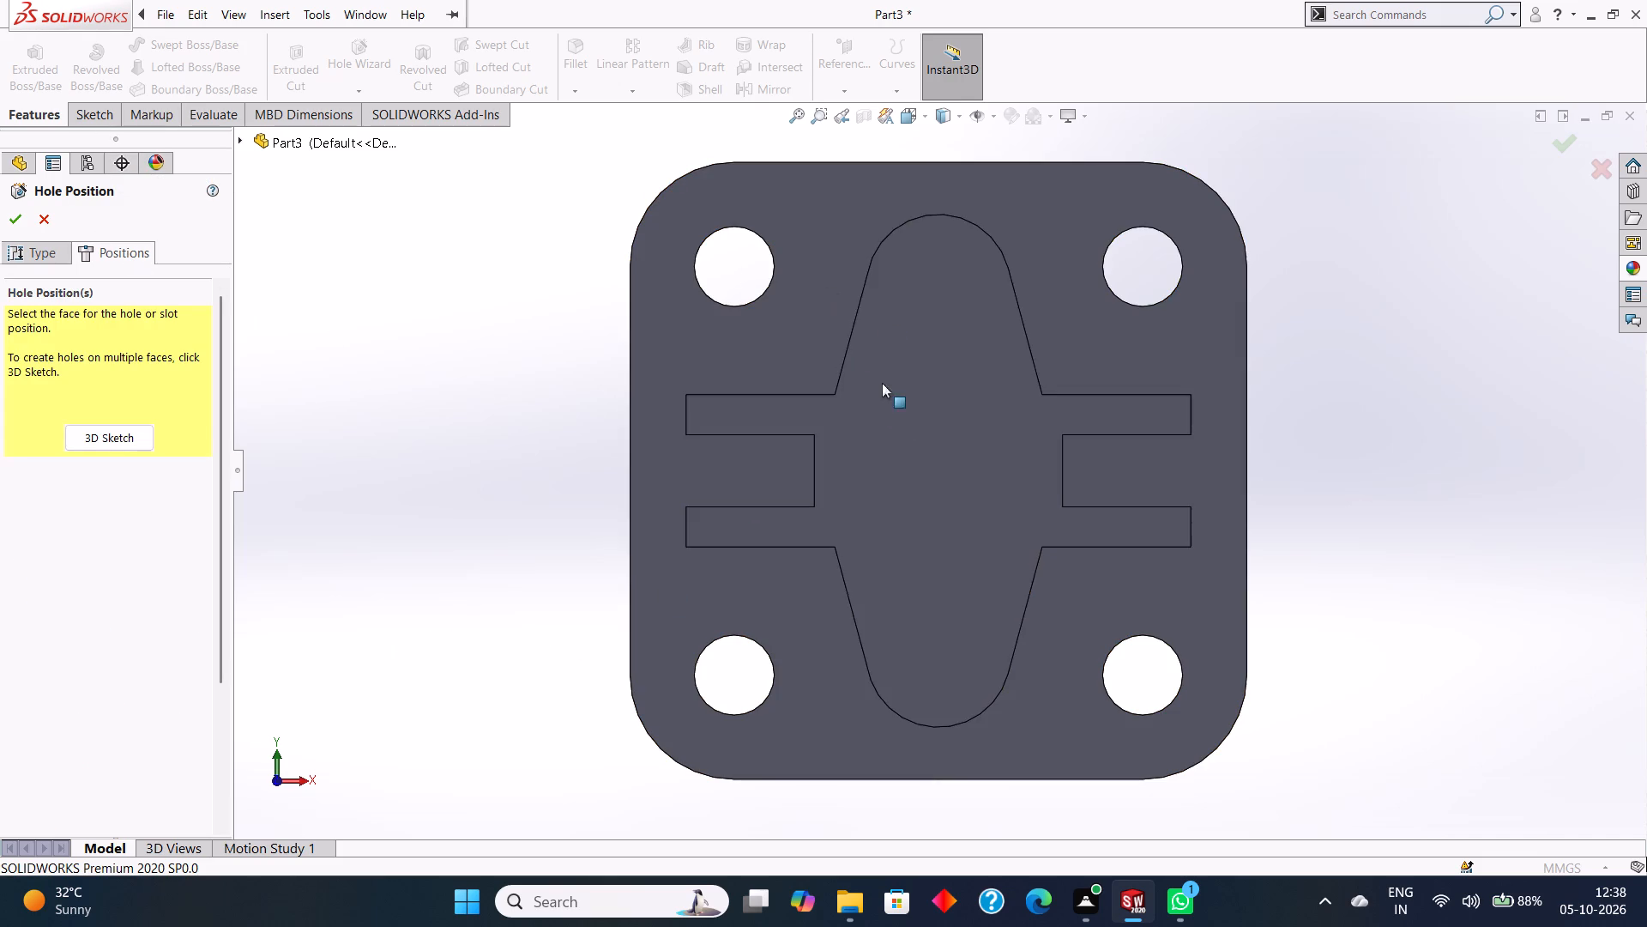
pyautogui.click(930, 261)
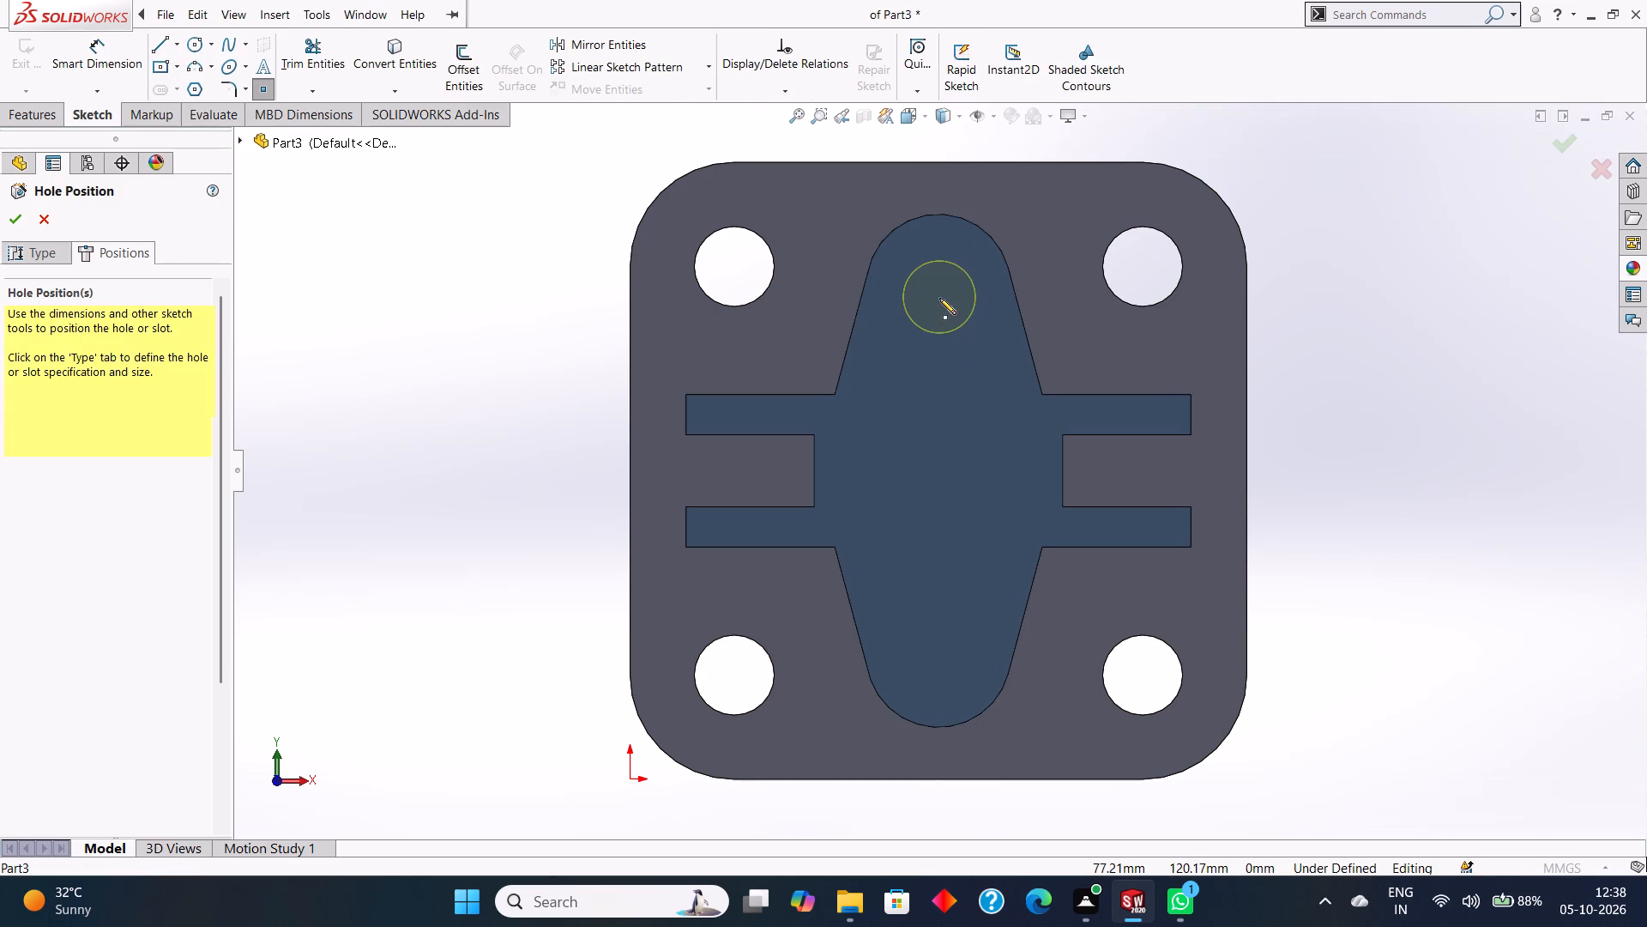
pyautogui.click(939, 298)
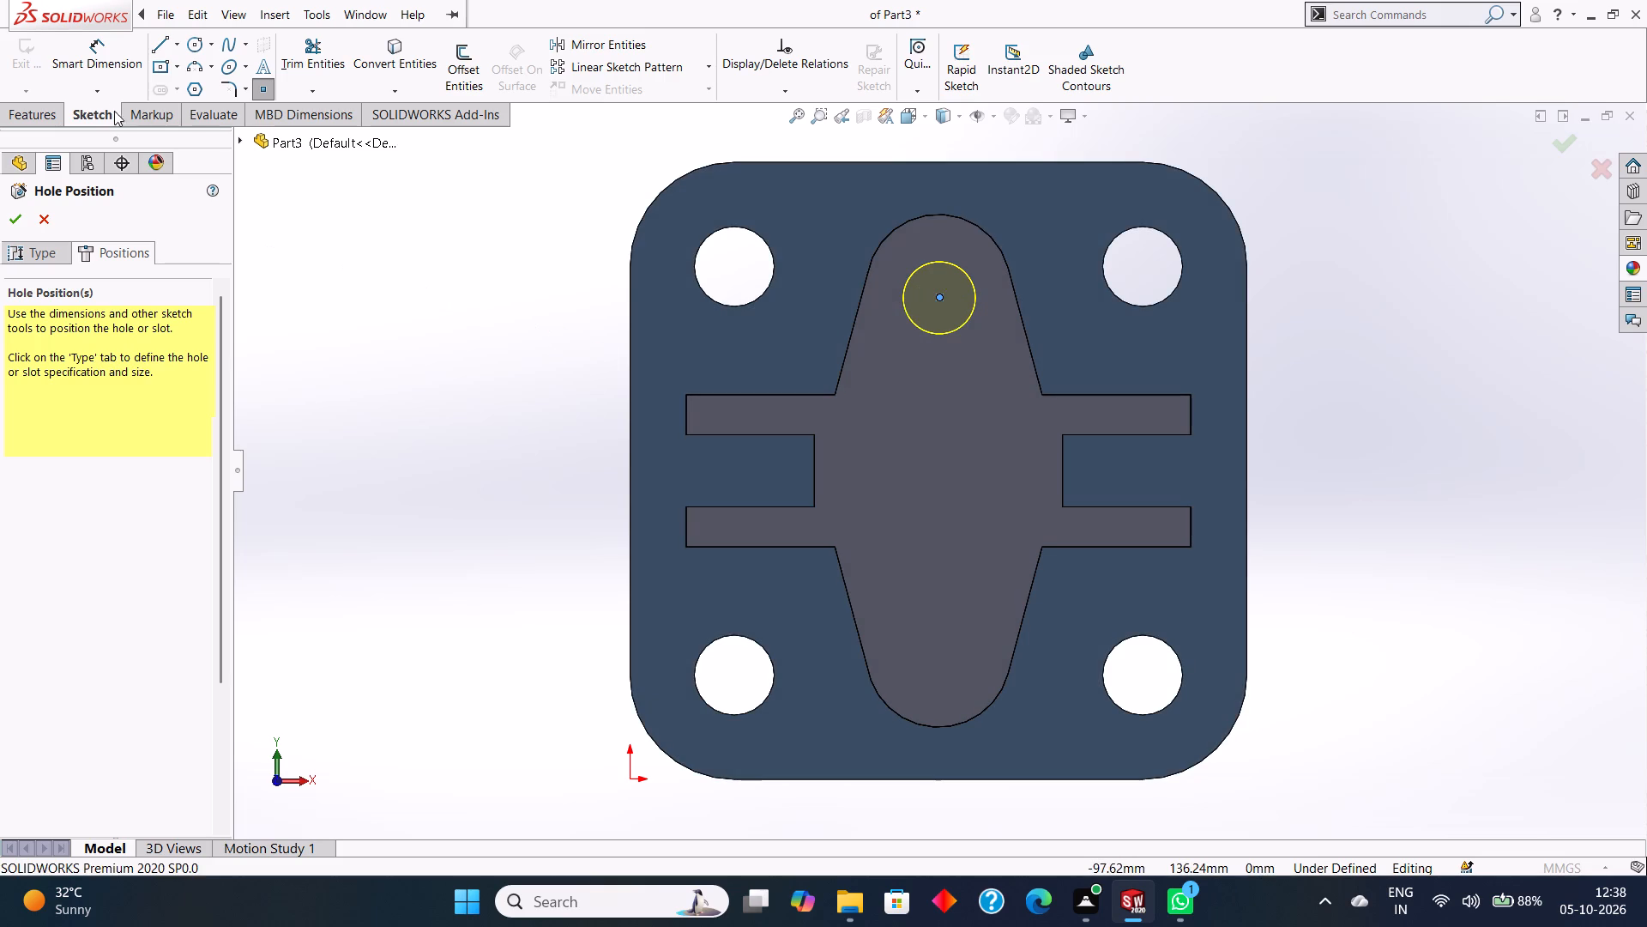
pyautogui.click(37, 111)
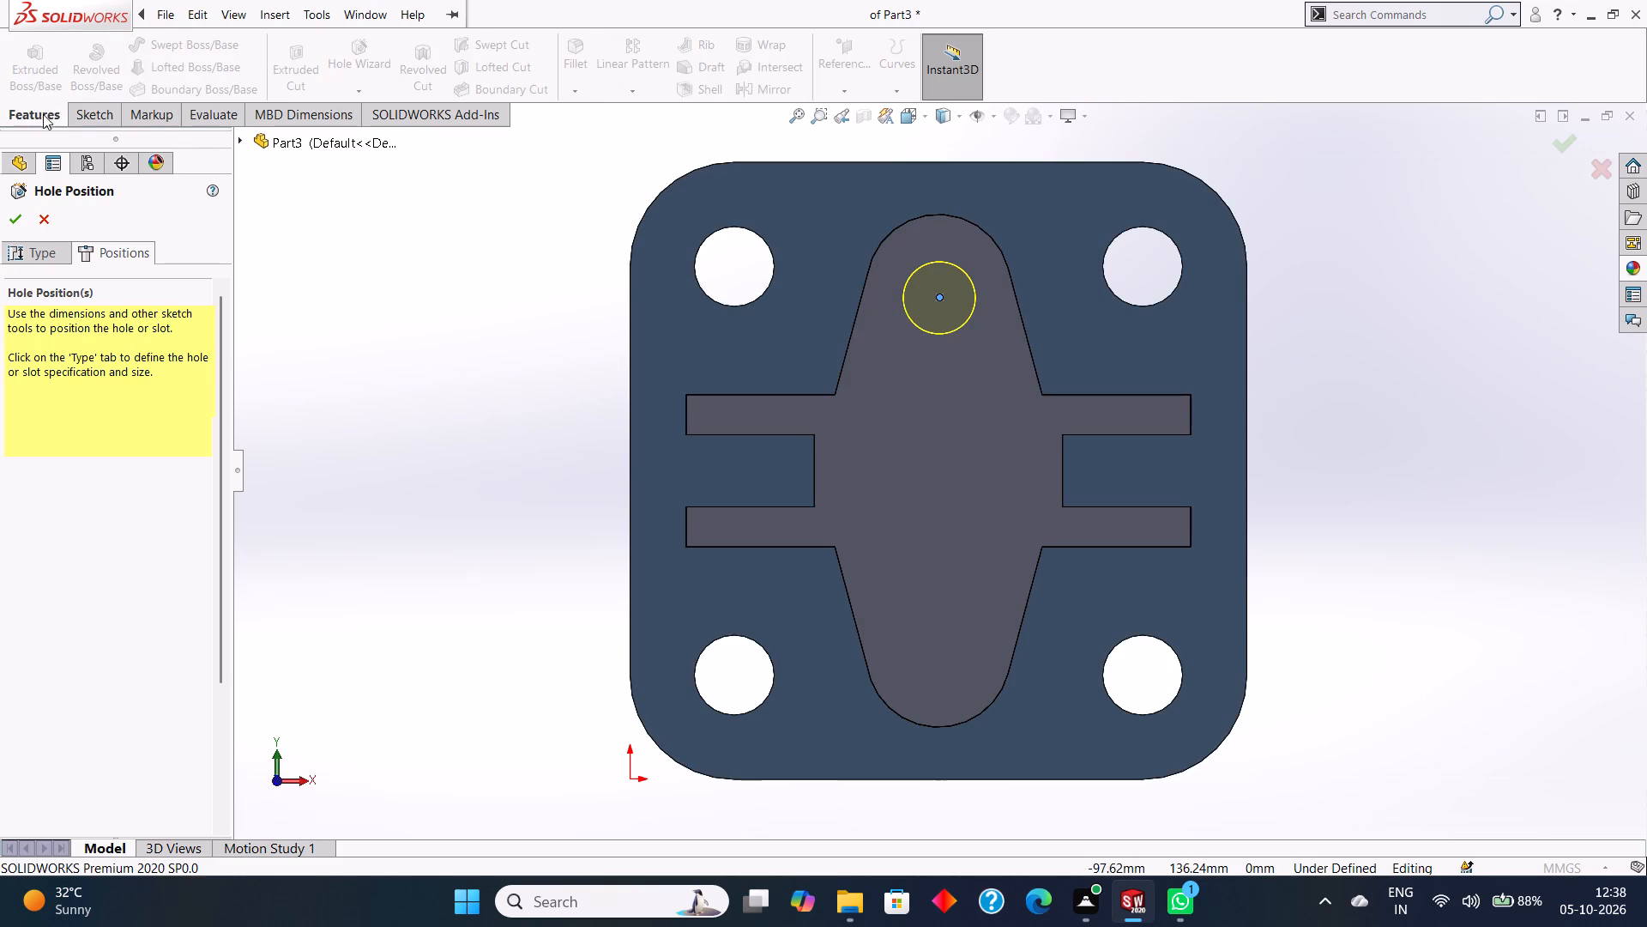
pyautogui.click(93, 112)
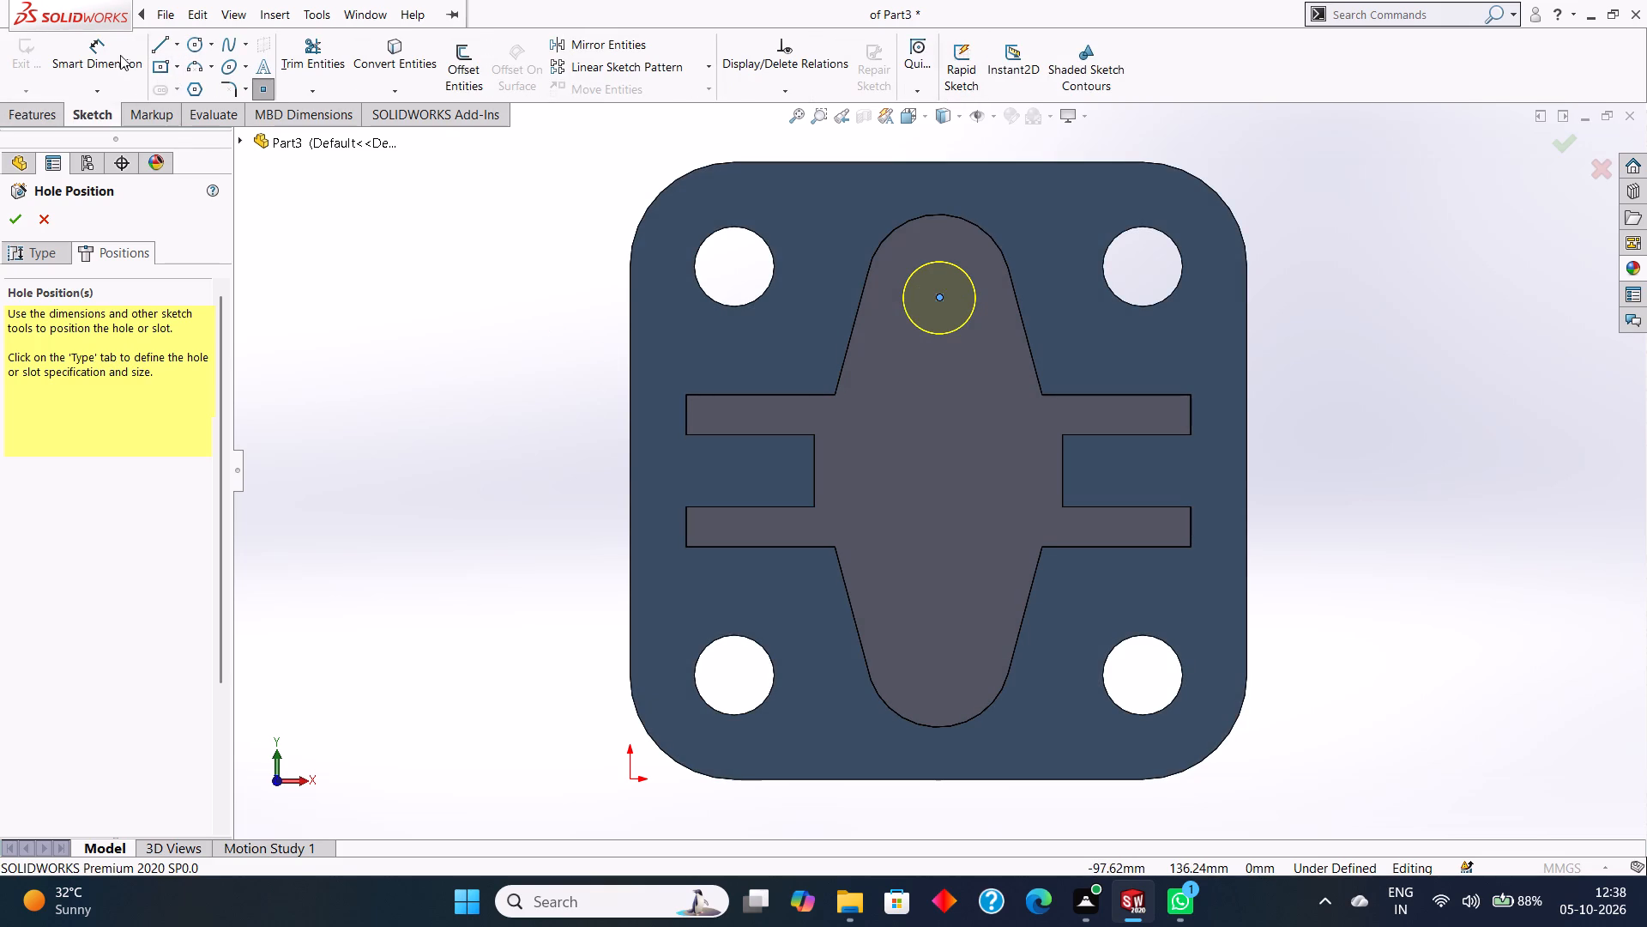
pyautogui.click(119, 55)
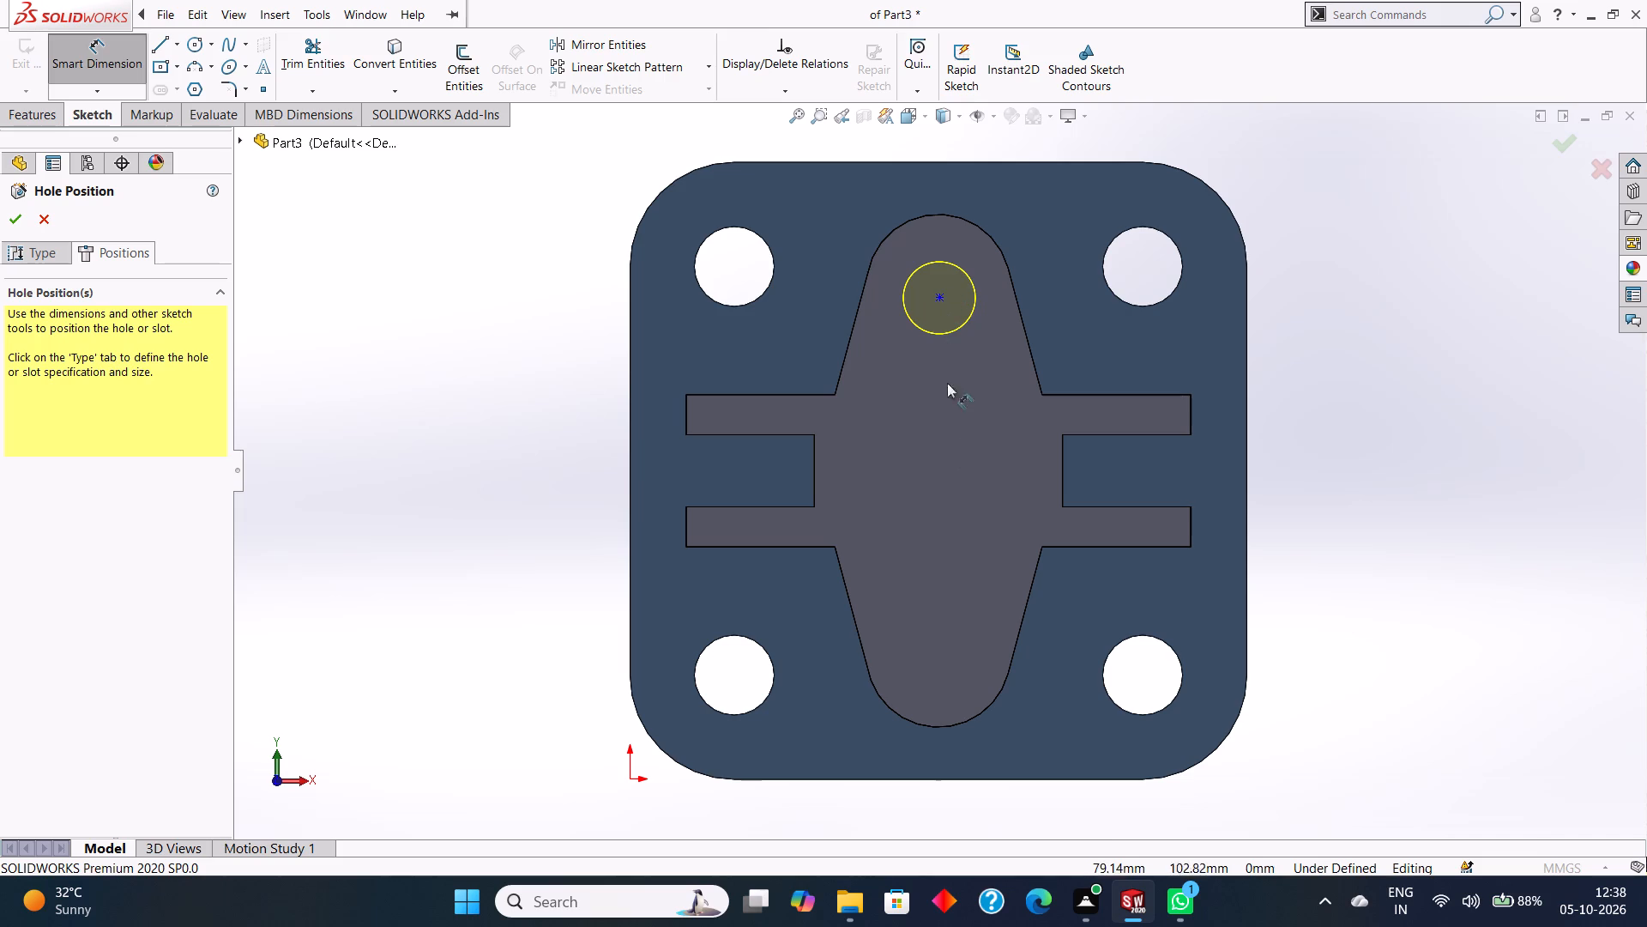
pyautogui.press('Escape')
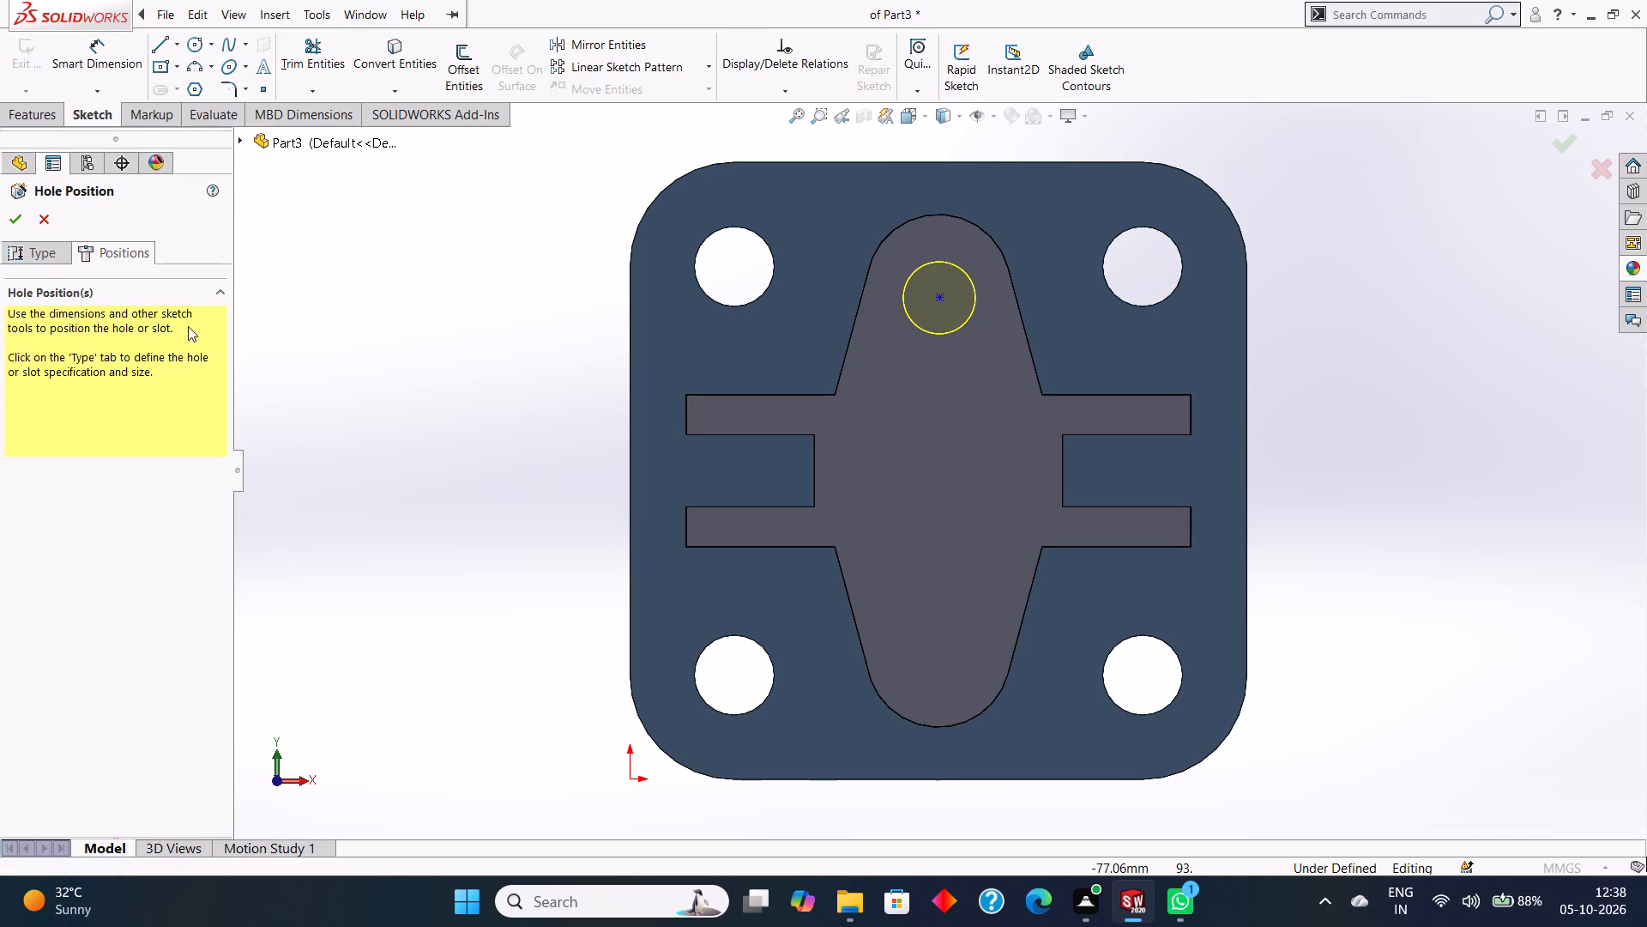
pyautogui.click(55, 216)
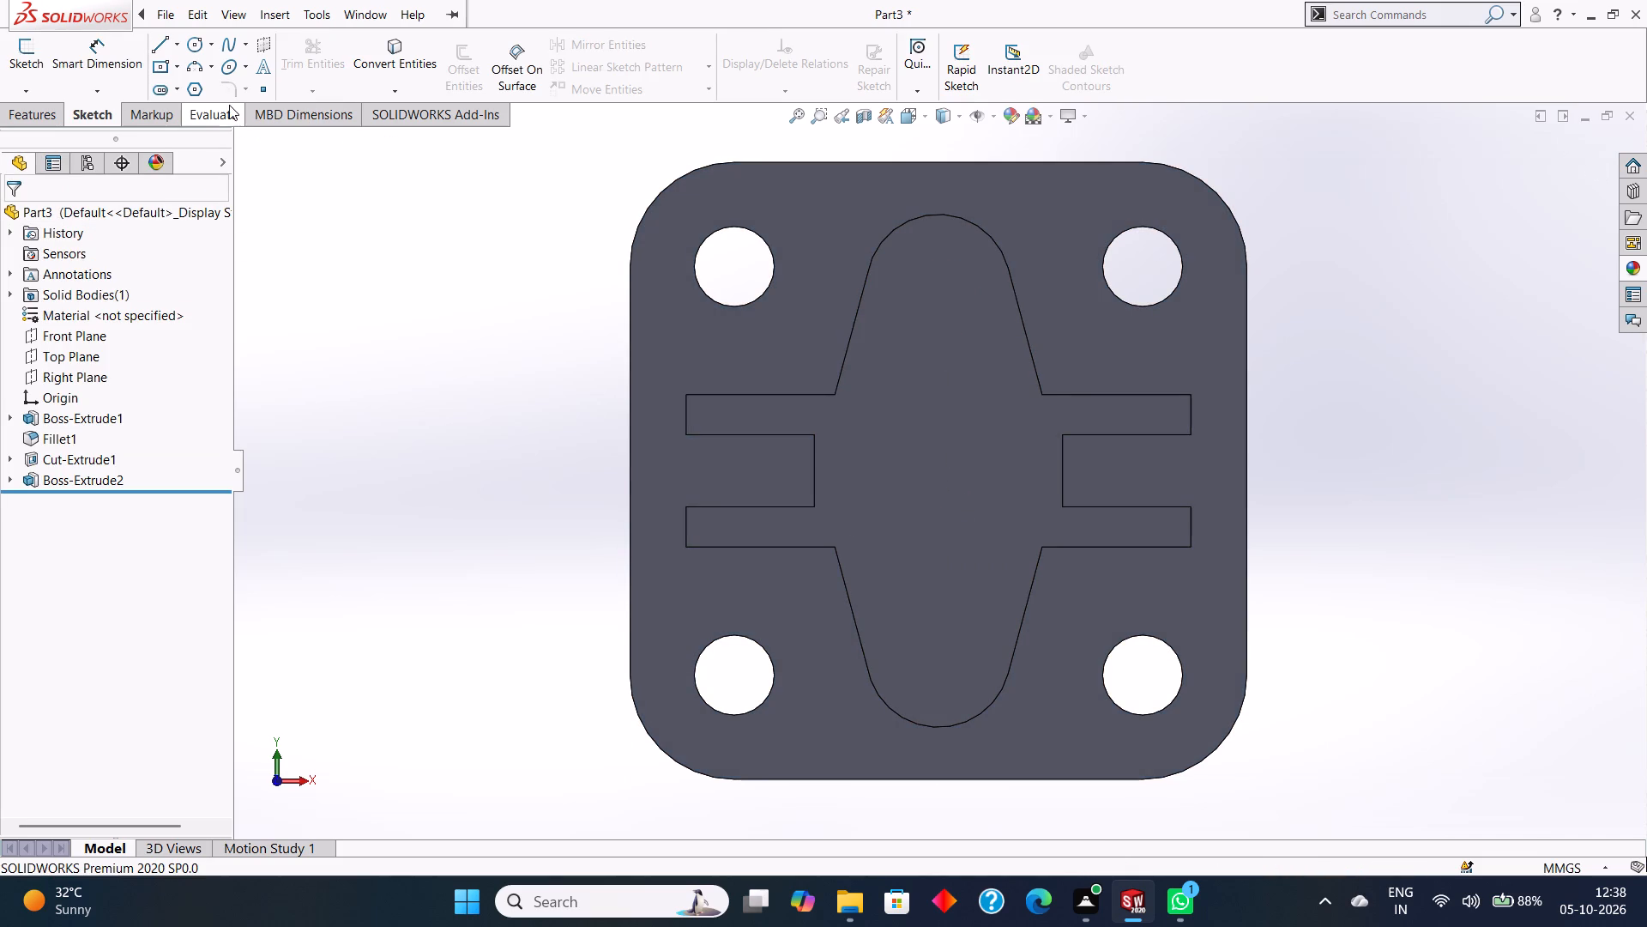
# Place an M20x2.0 tap-drill hole on the boss's top face at the centre of its upper rounded end.
pyautogui.click(21, 119)
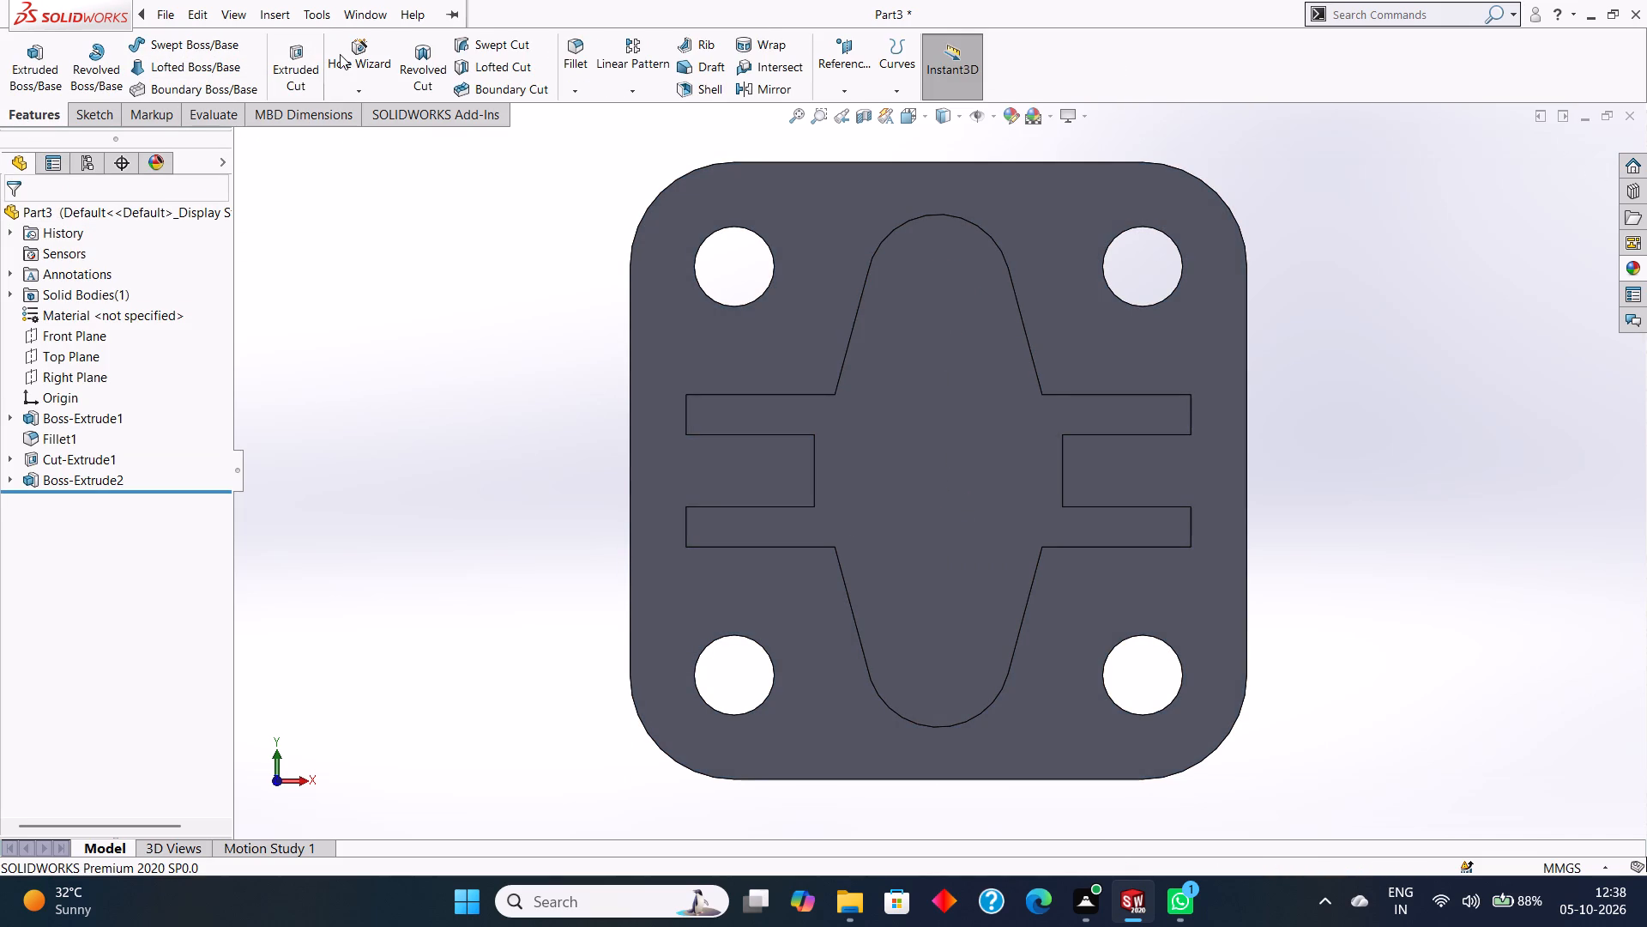
pyautogui.click(356, 57)
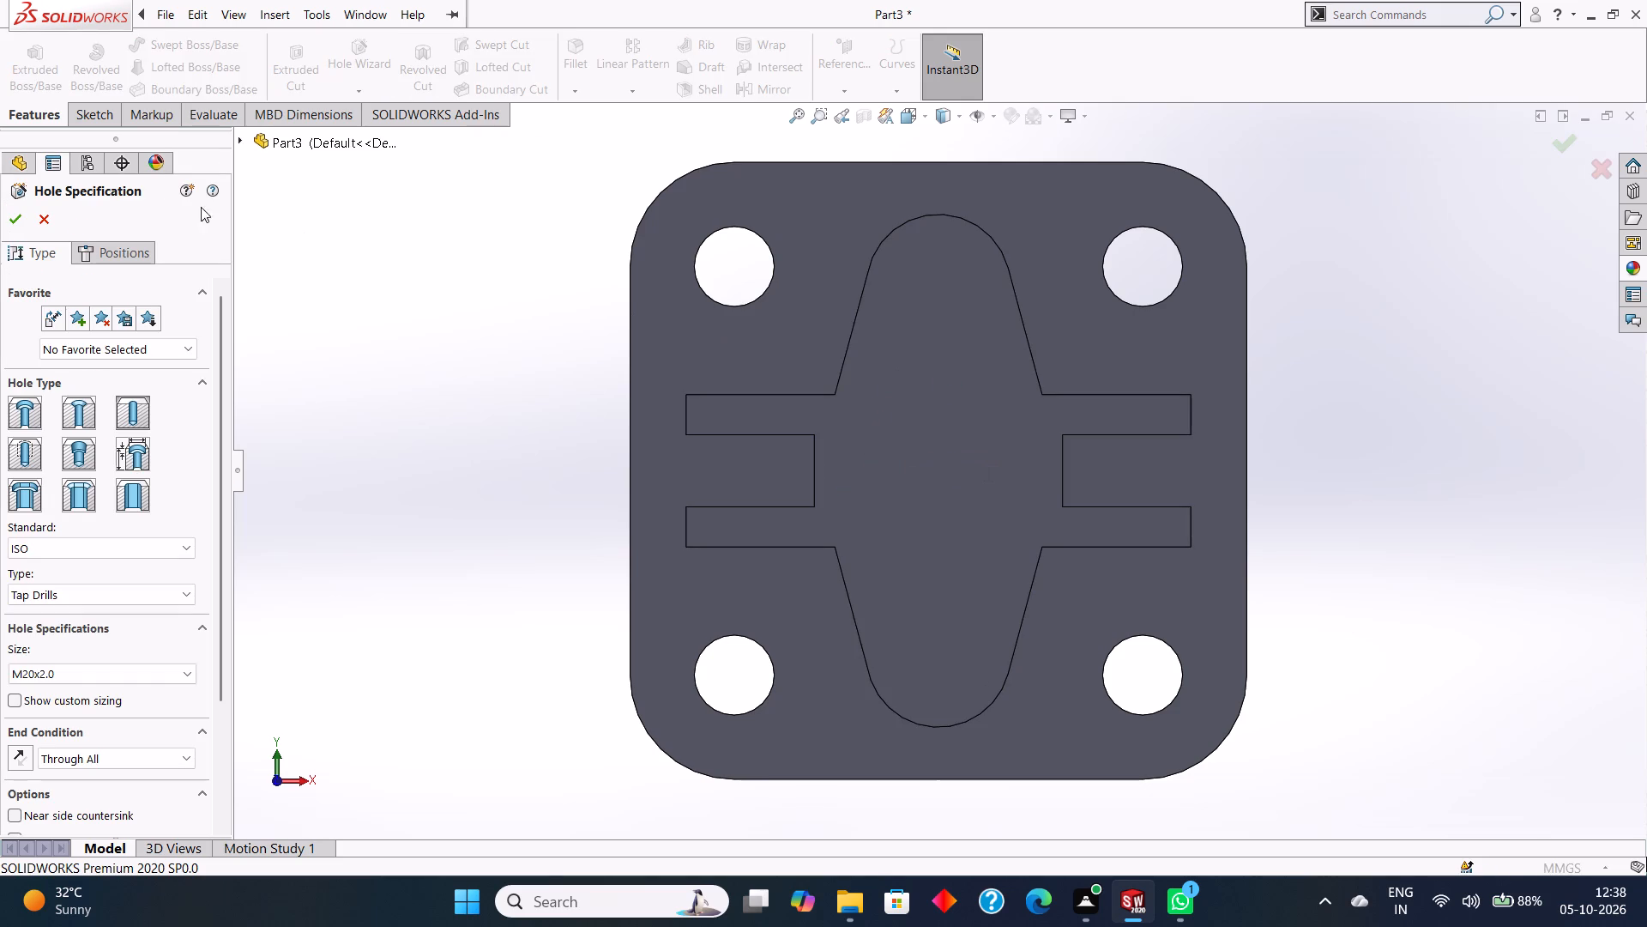
pyautogui.click(127, 403)
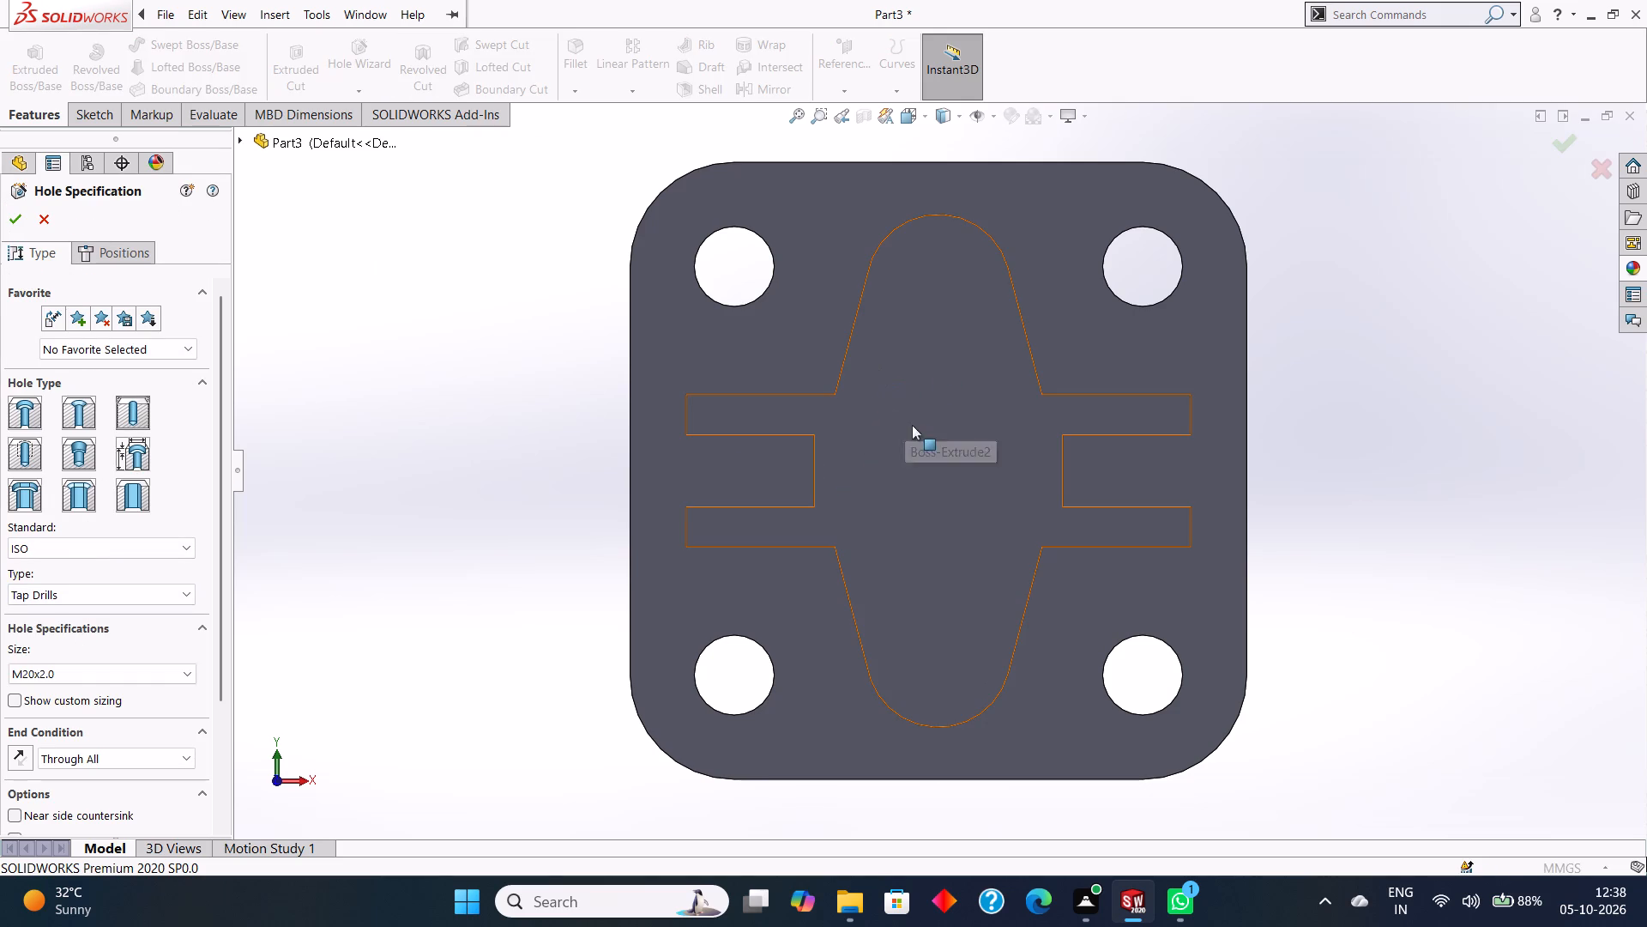
pyautogui.click(99, 251)
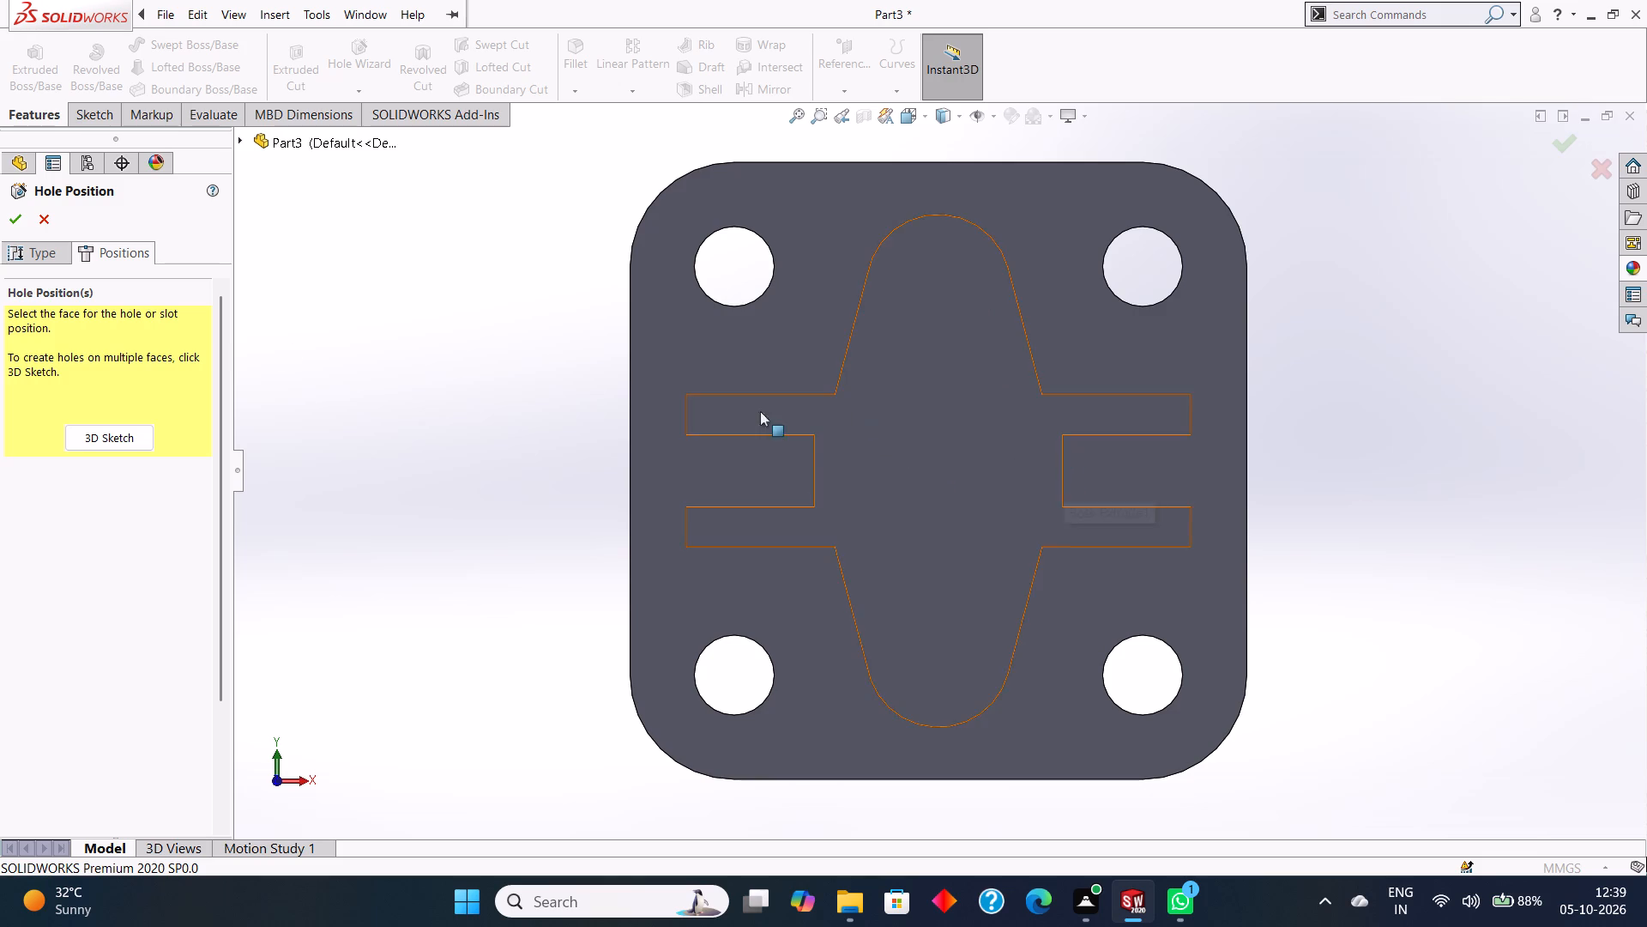
pyautogui.click(40, 254)
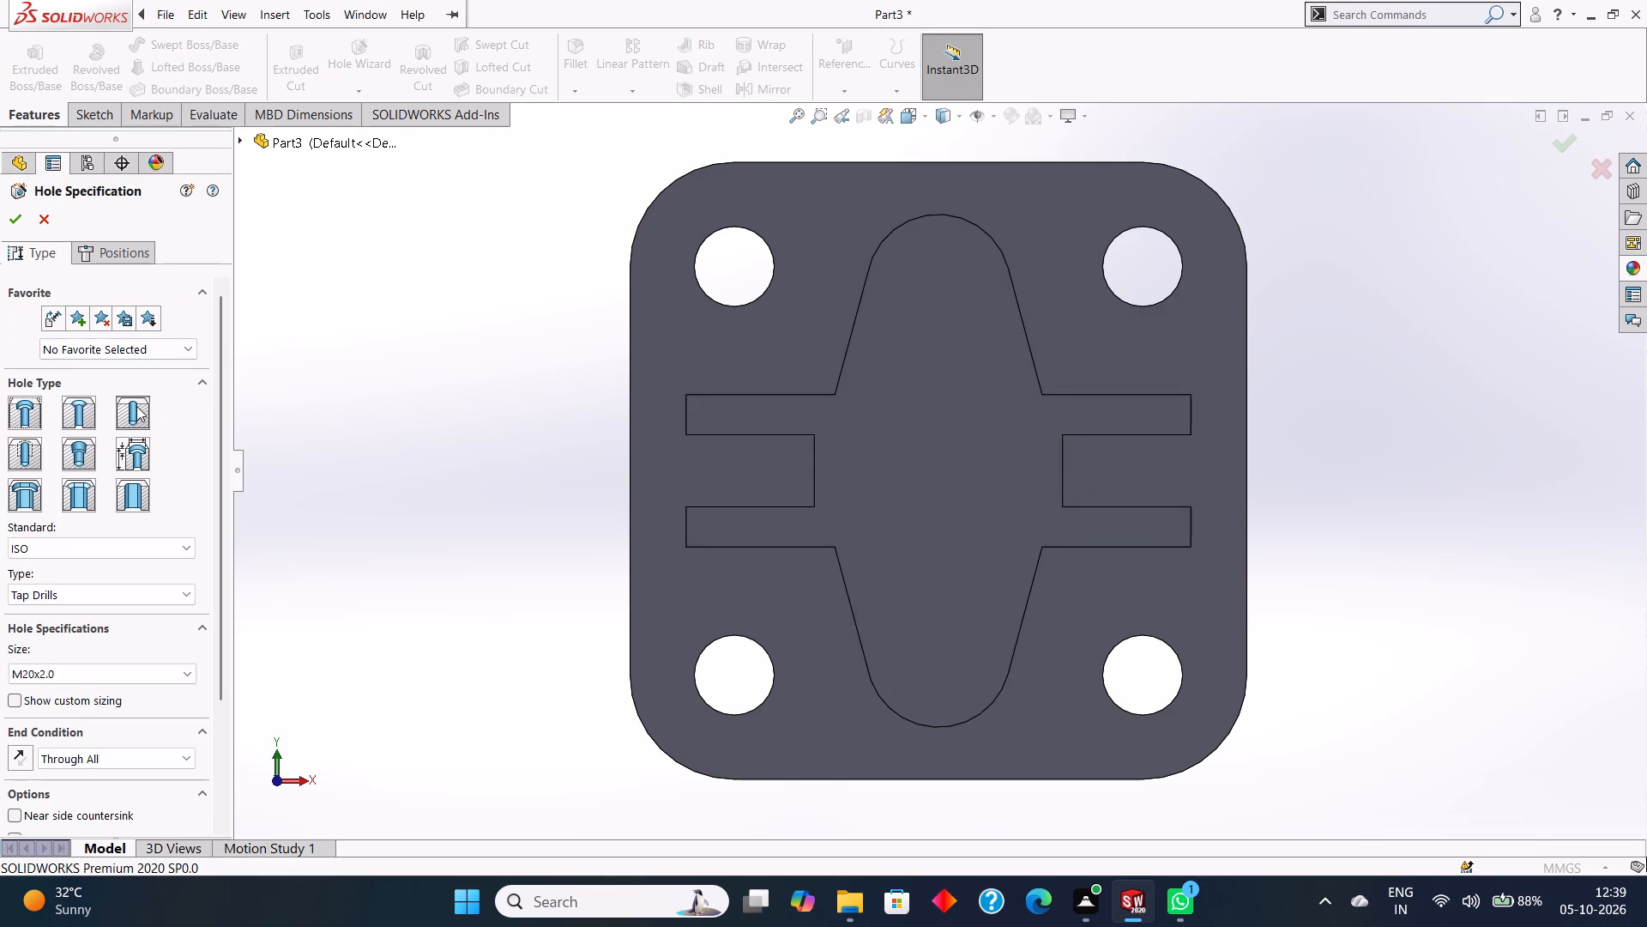
pyautogui.click(136, 406)
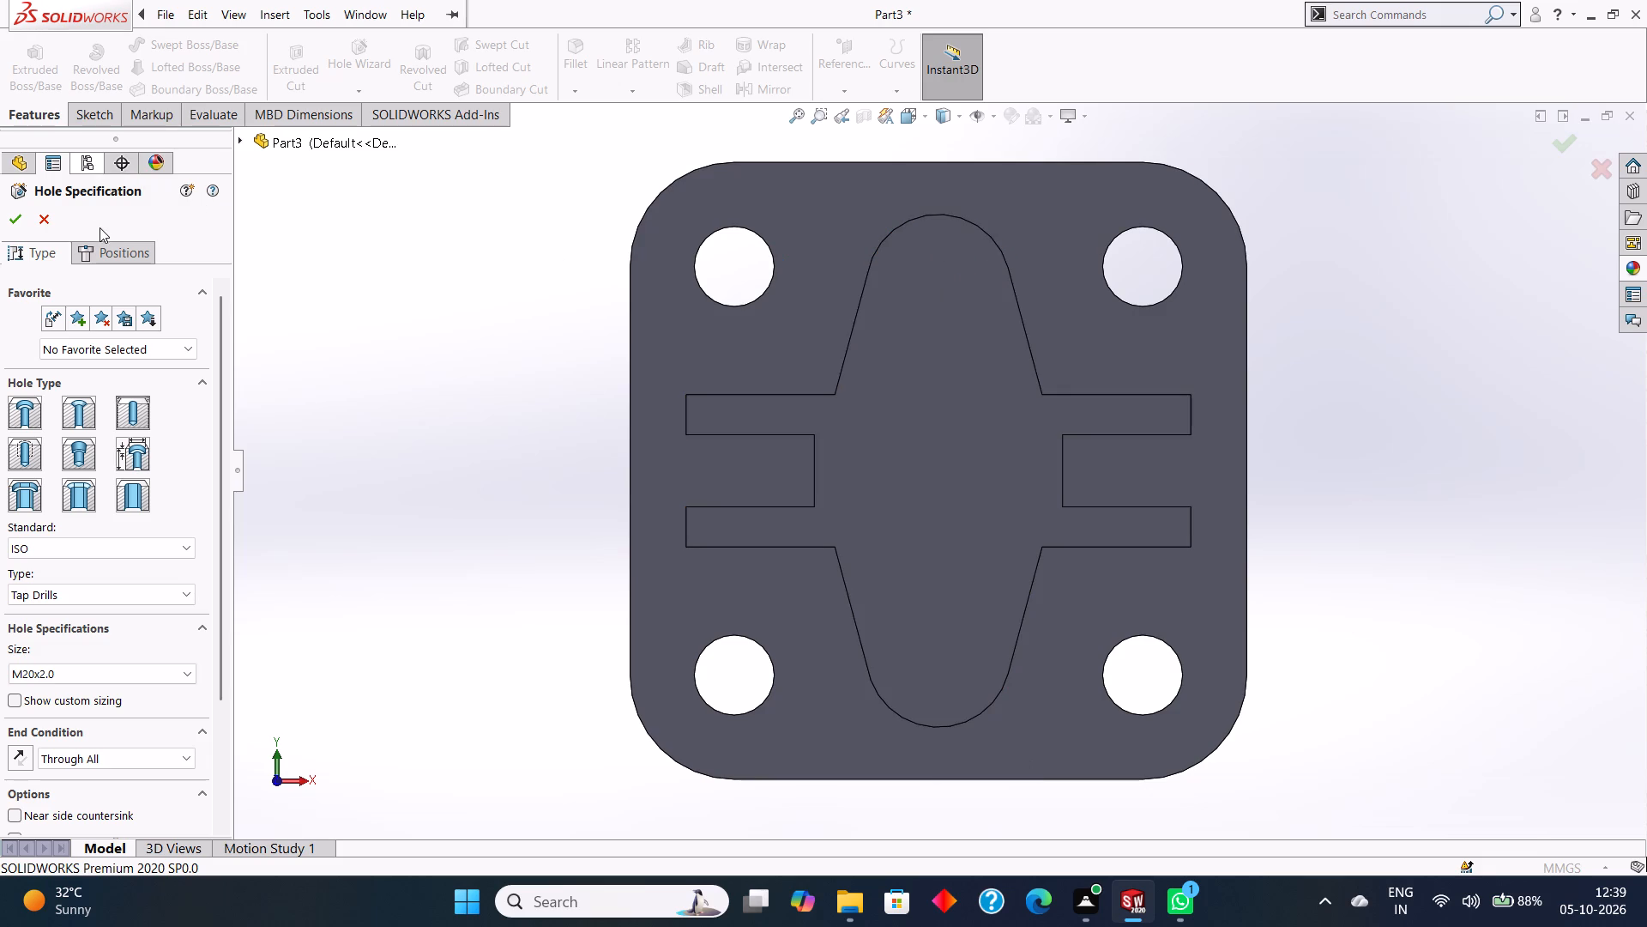
pyautogui.click(108, 259)
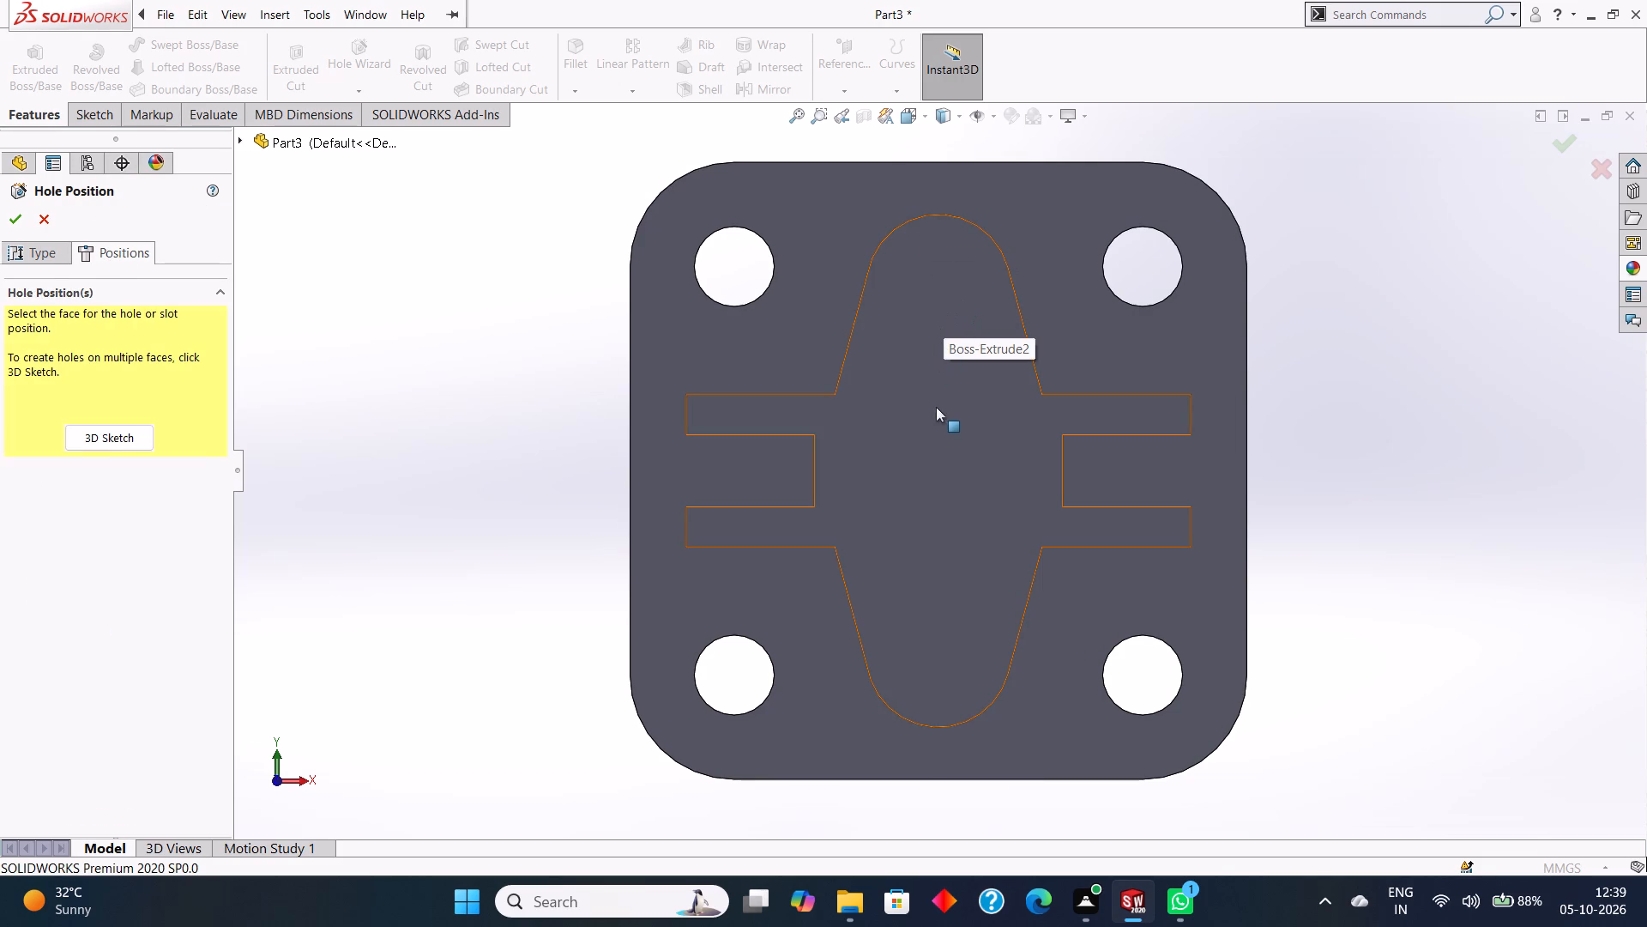
pyautogui.click(926, 317)
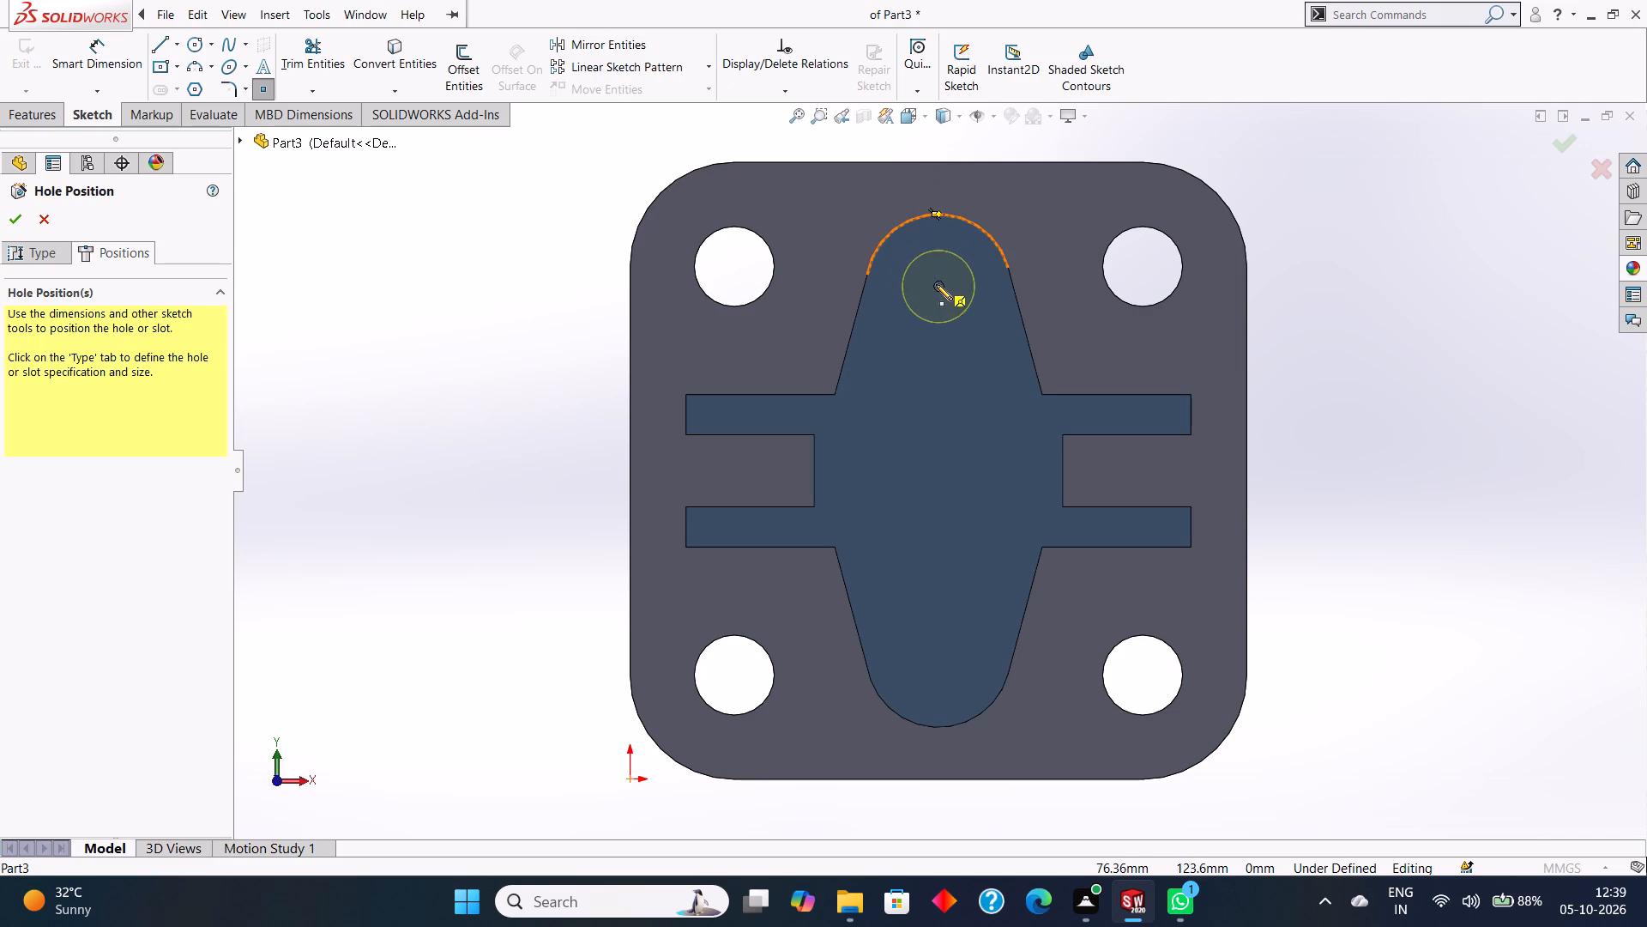
pyautogui.click(938, 287)
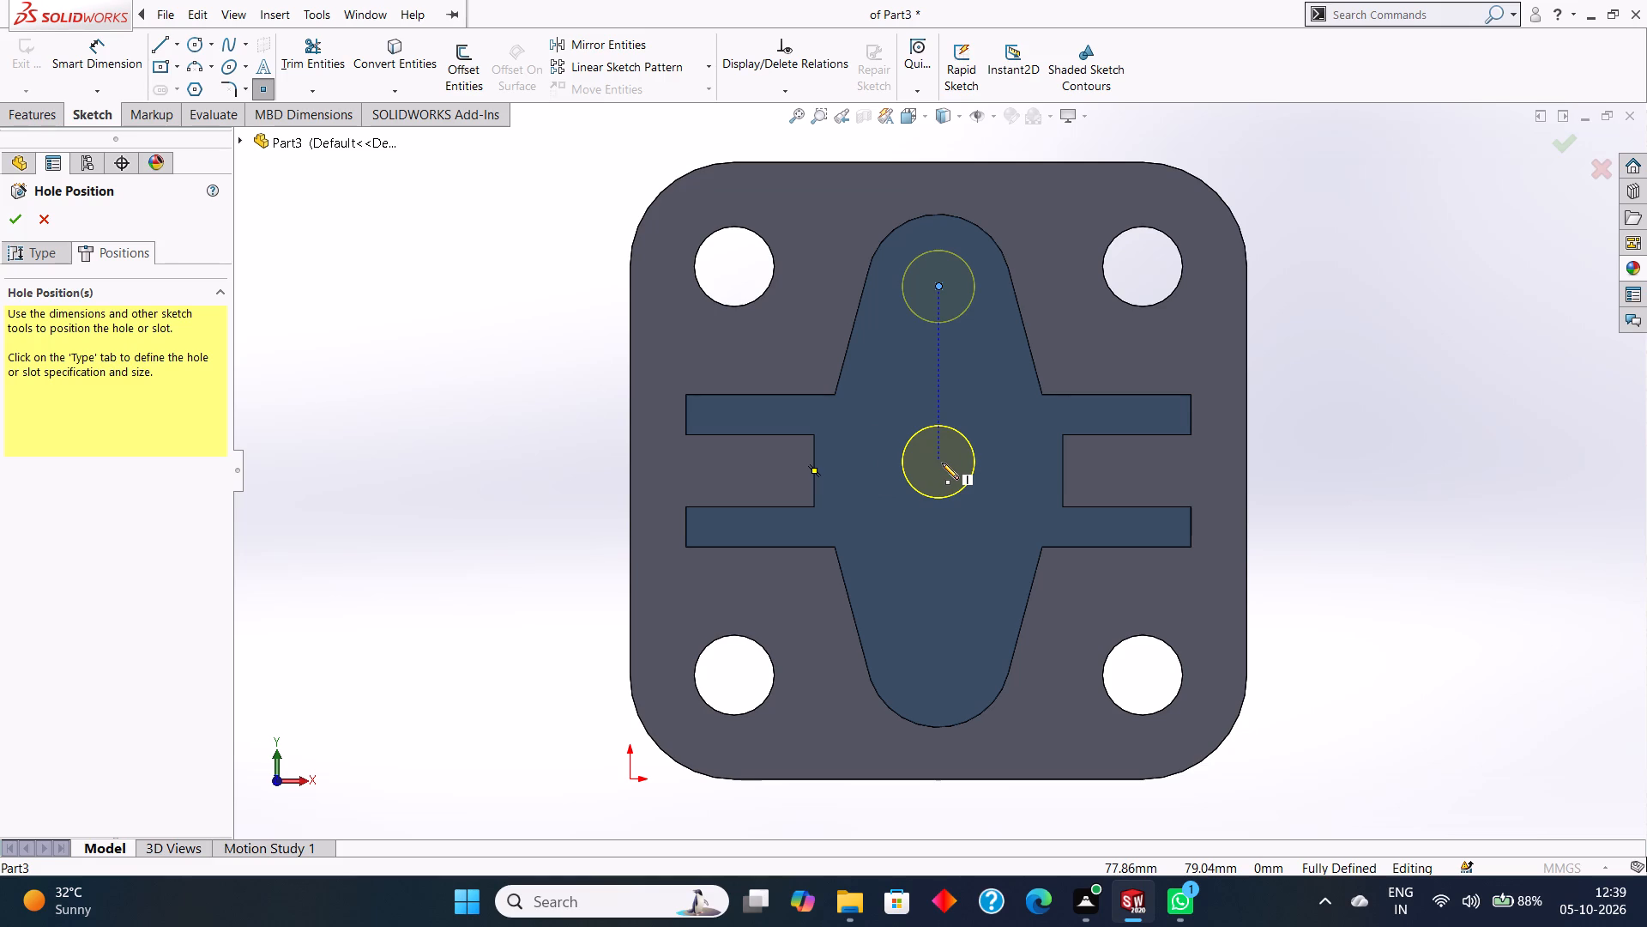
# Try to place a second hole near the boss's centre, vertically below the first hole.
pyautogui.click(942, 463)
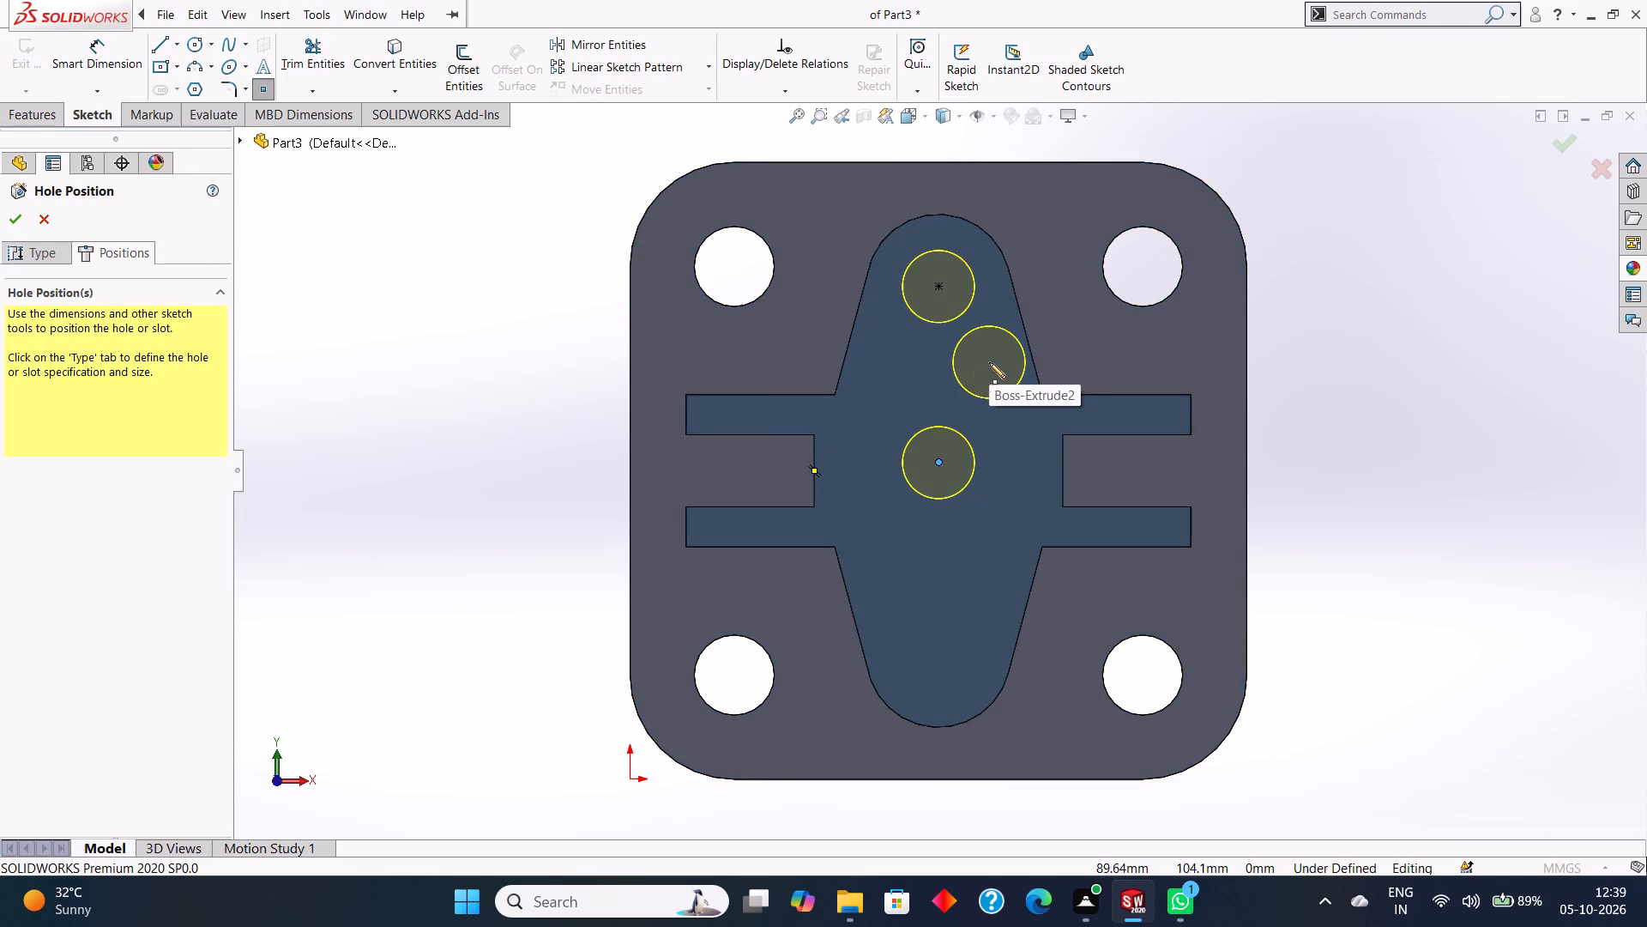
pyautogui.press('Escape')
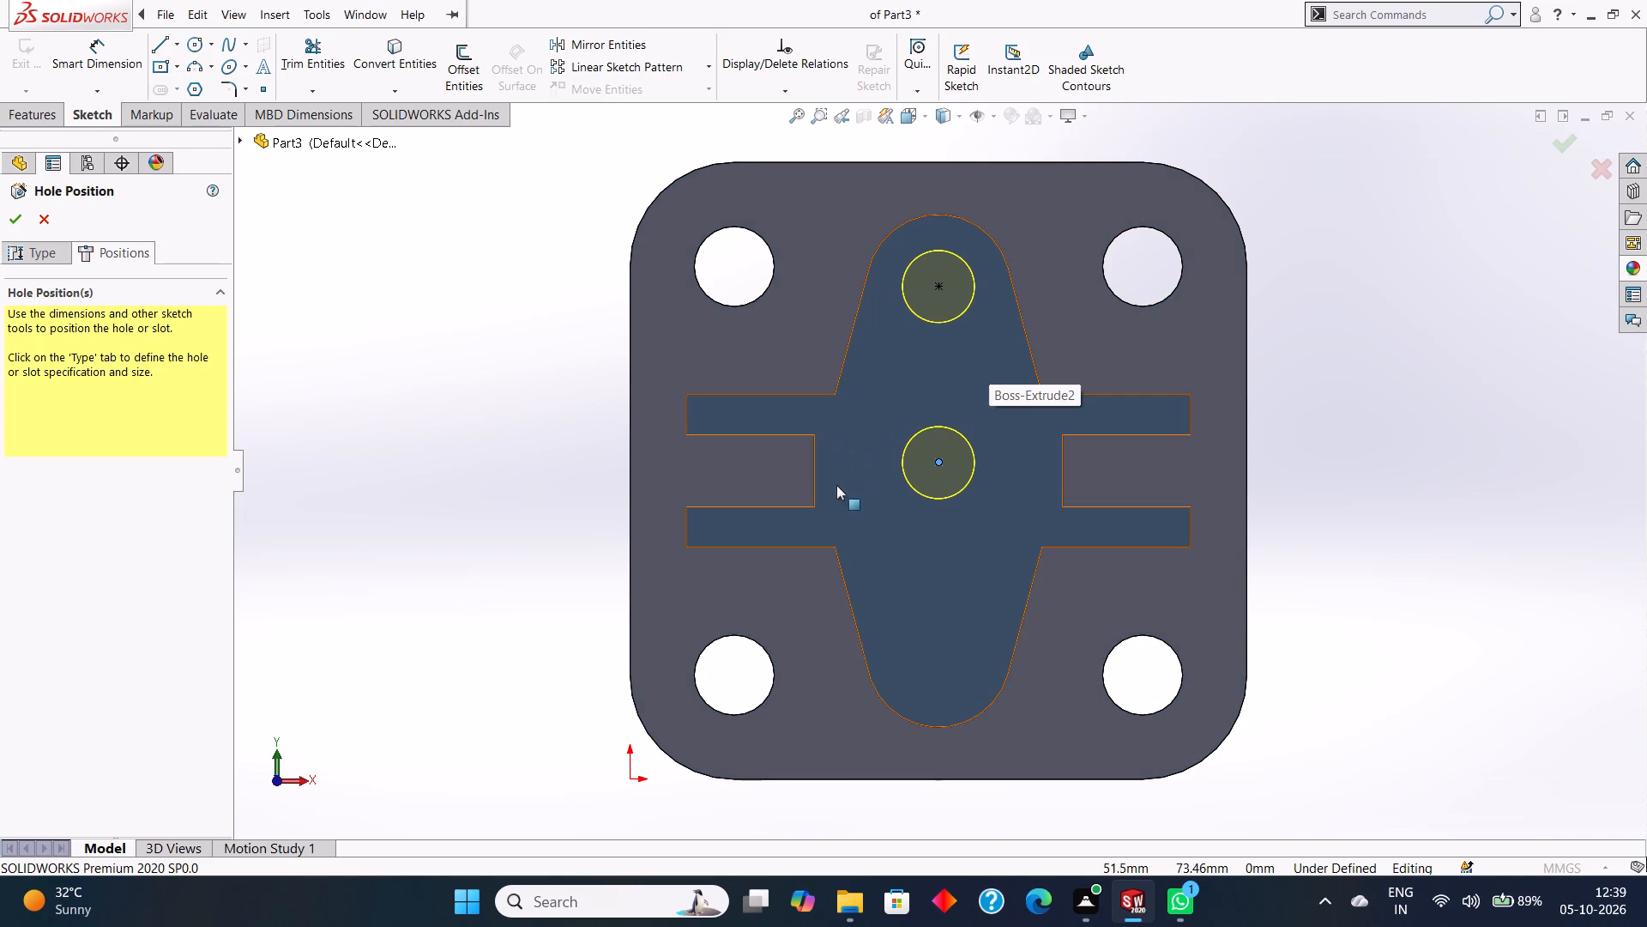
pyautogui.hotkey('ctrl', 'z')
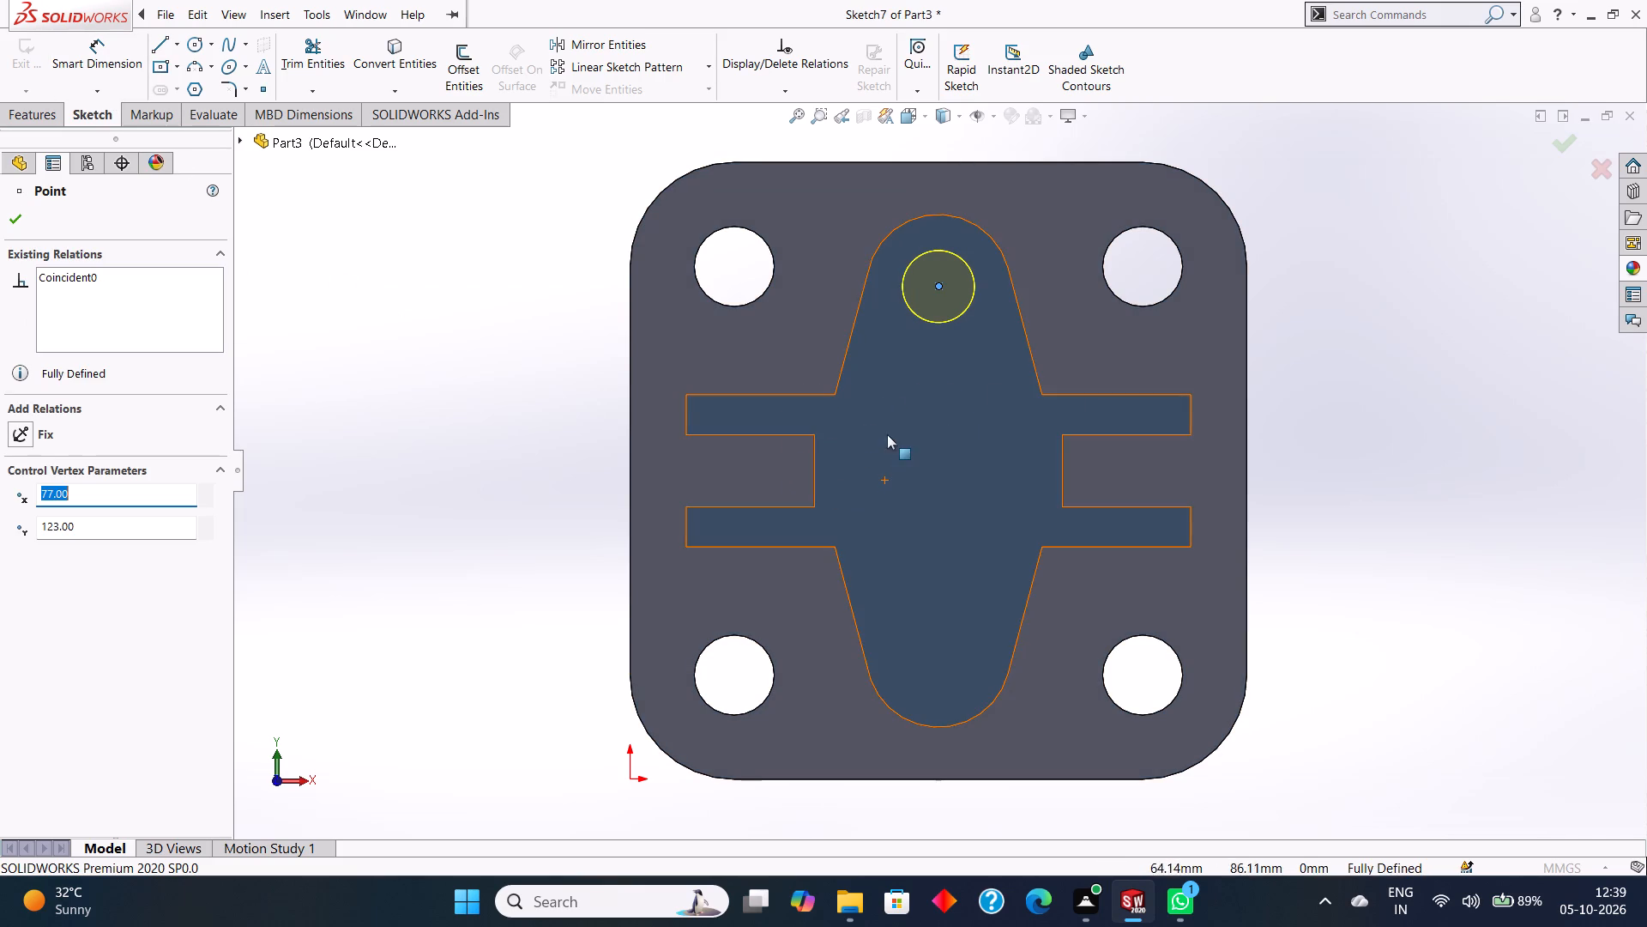
# Dimension the horizontal distance from the hole's centre to the boss's vertical edge between the two left arms.
pyautogui.click(102, 52)
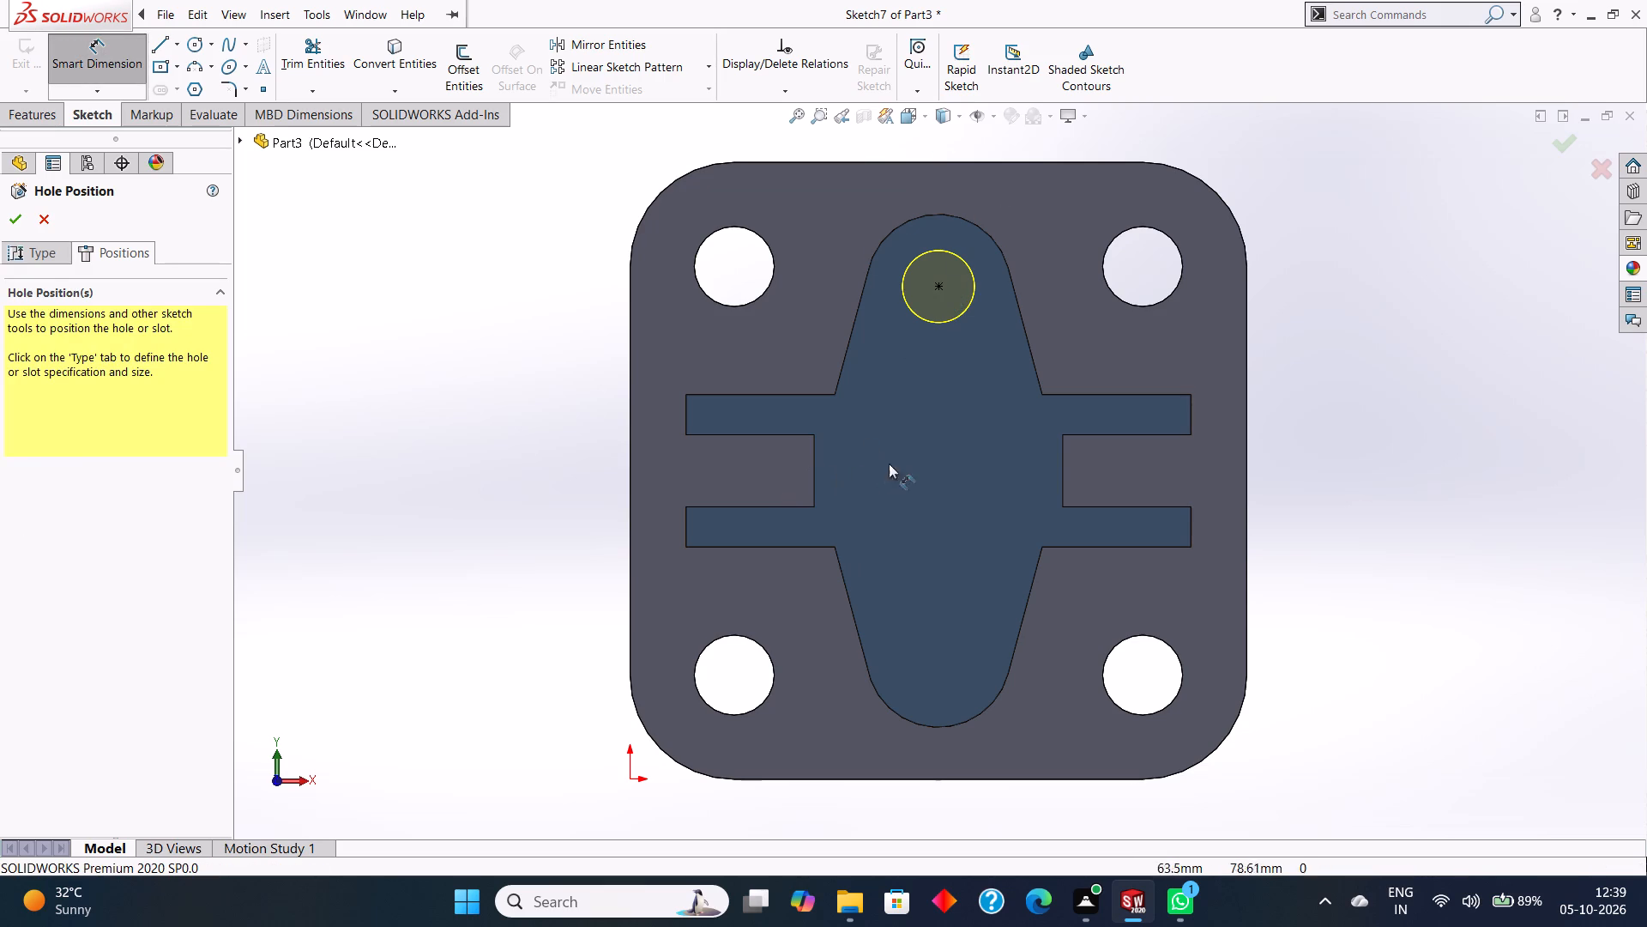
pyautogui.click(938, 286)
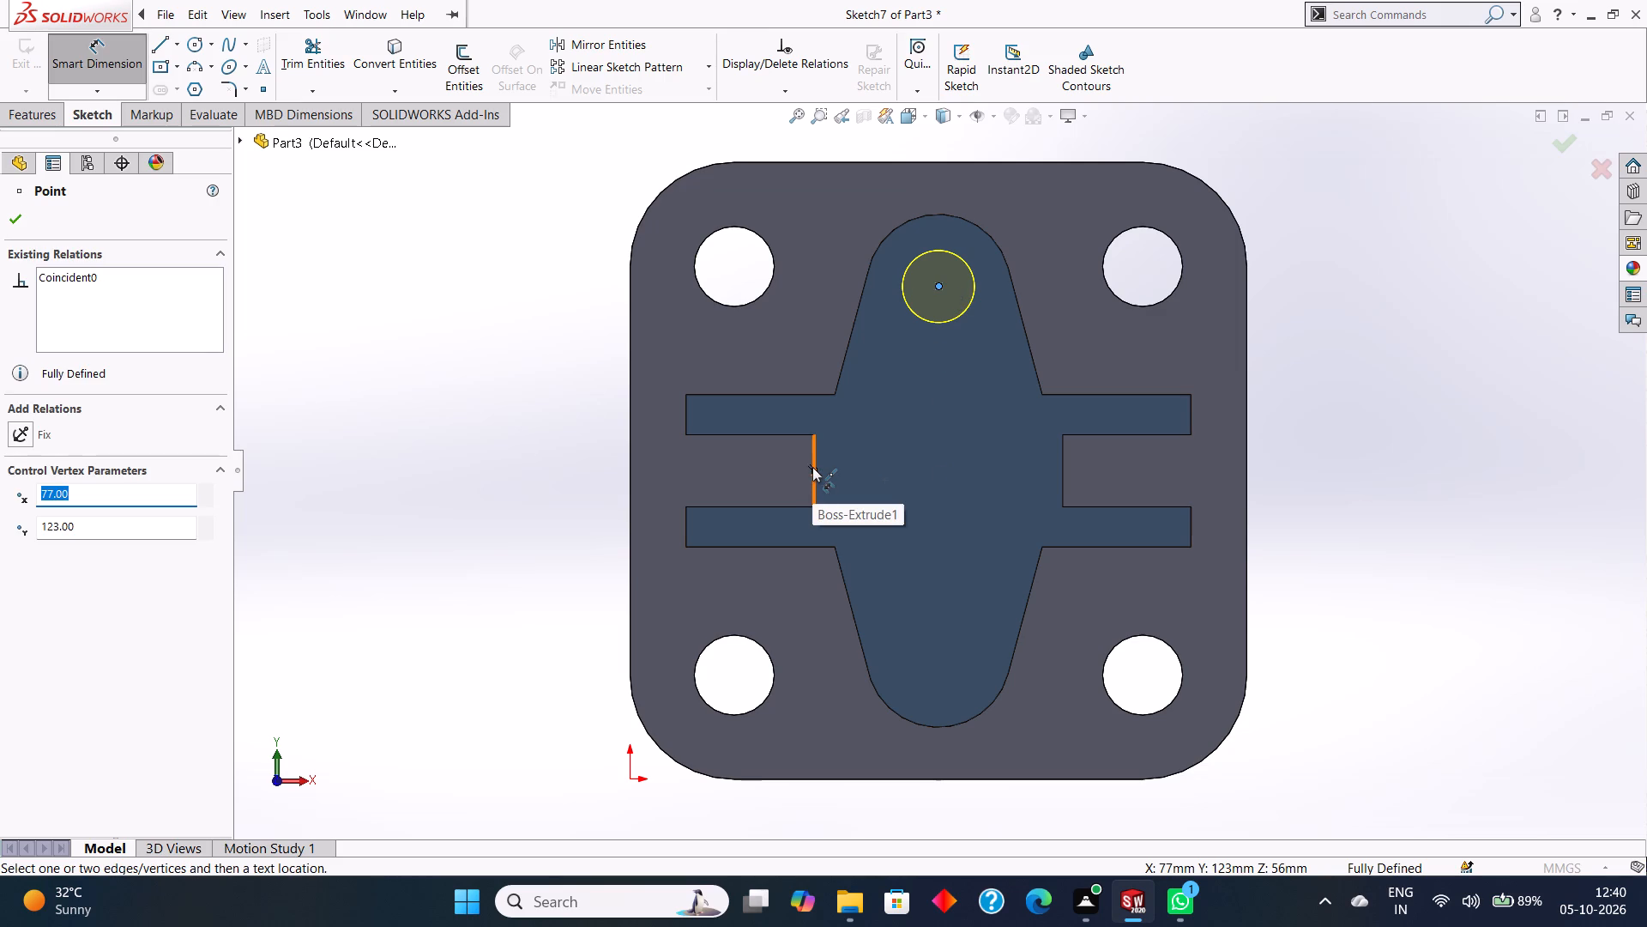
pyautogui.click(813, 469)
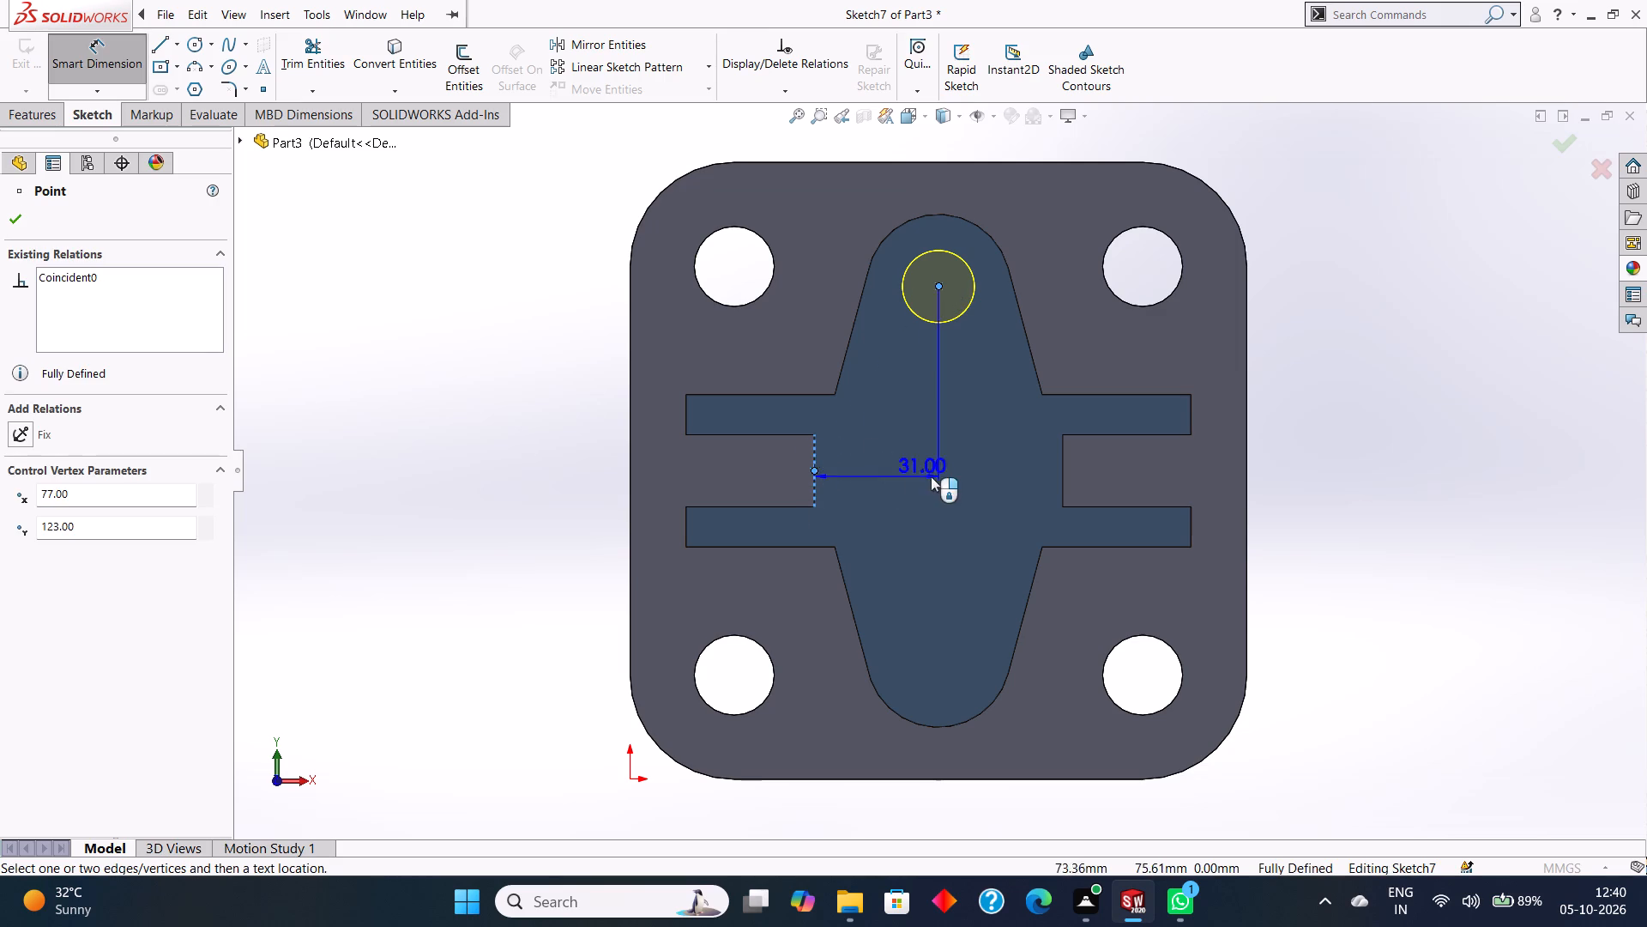
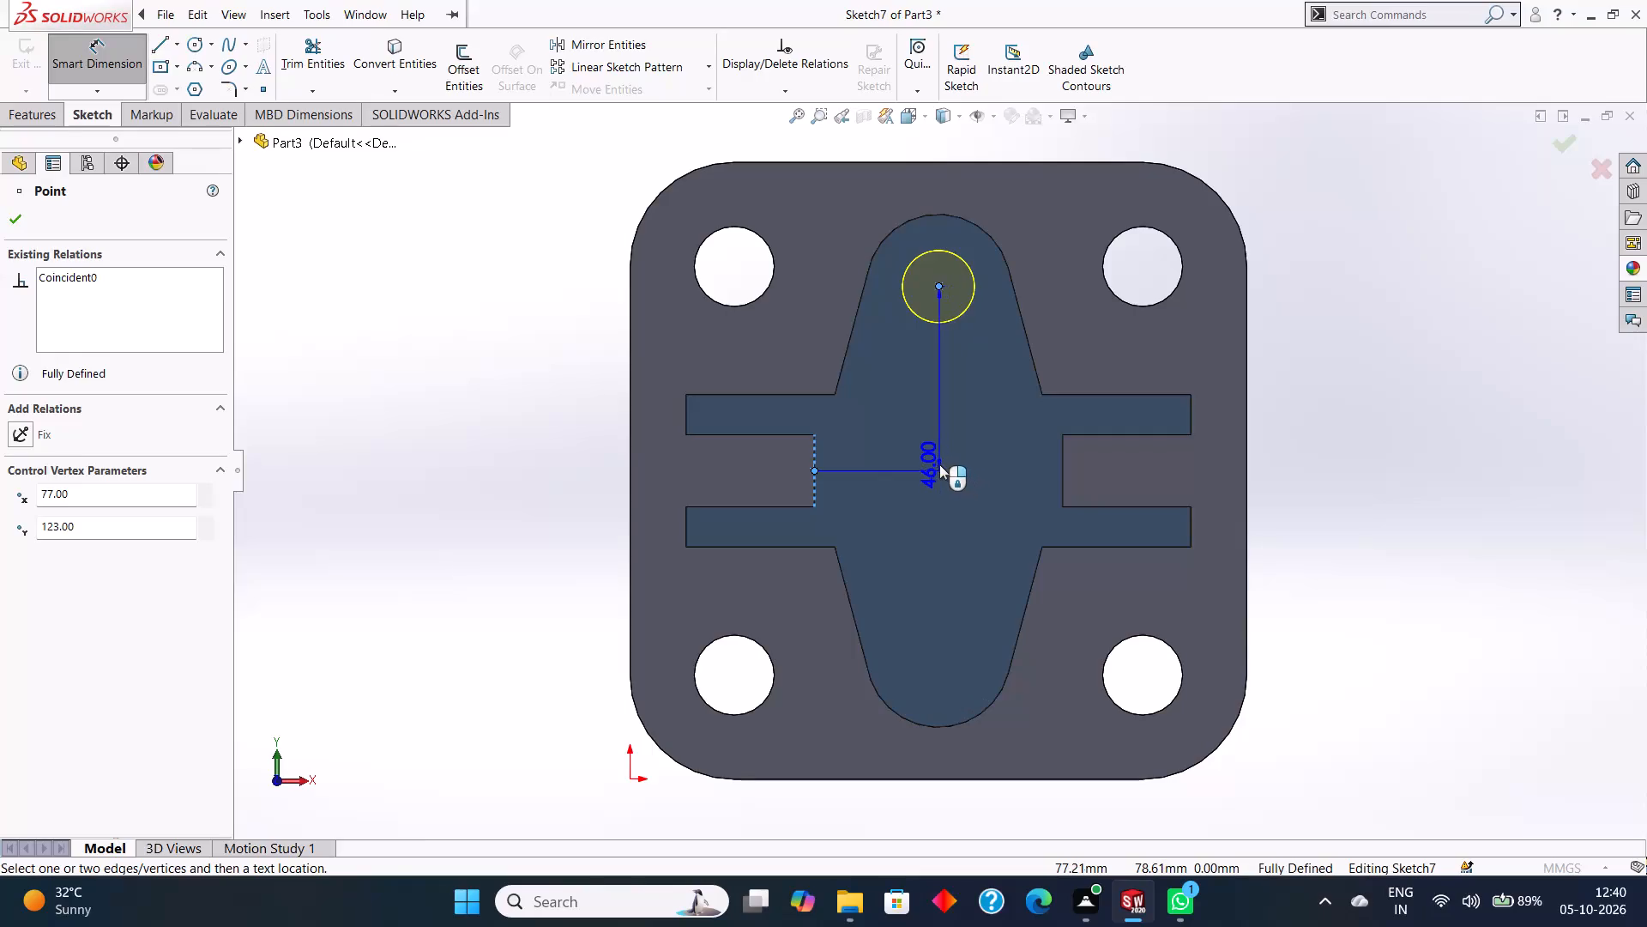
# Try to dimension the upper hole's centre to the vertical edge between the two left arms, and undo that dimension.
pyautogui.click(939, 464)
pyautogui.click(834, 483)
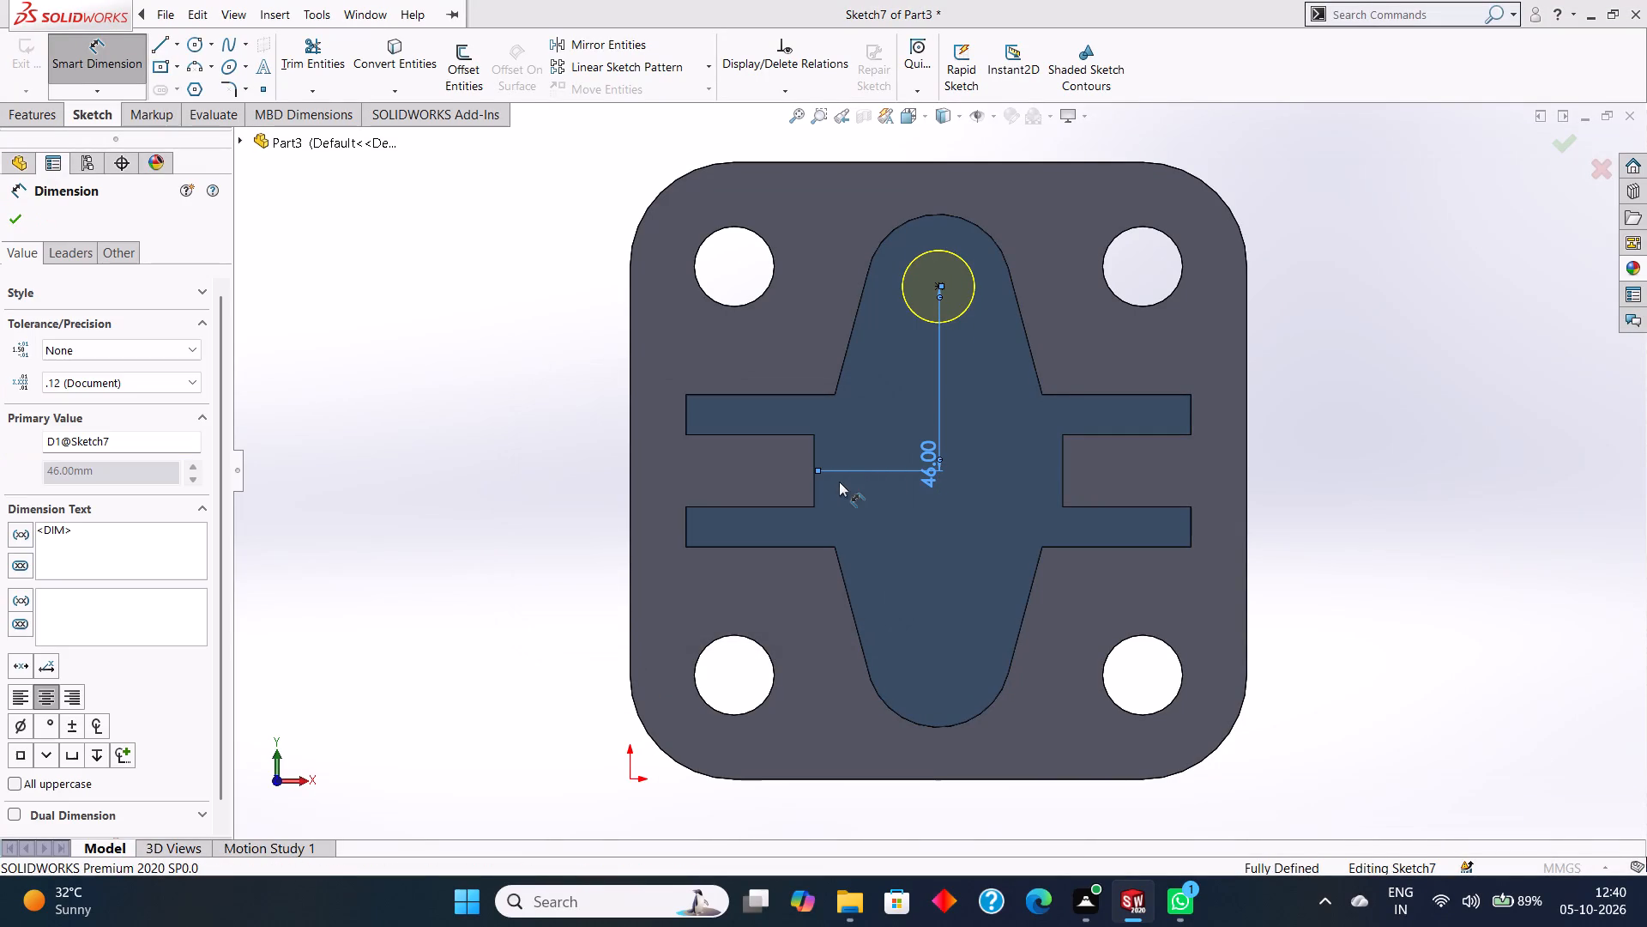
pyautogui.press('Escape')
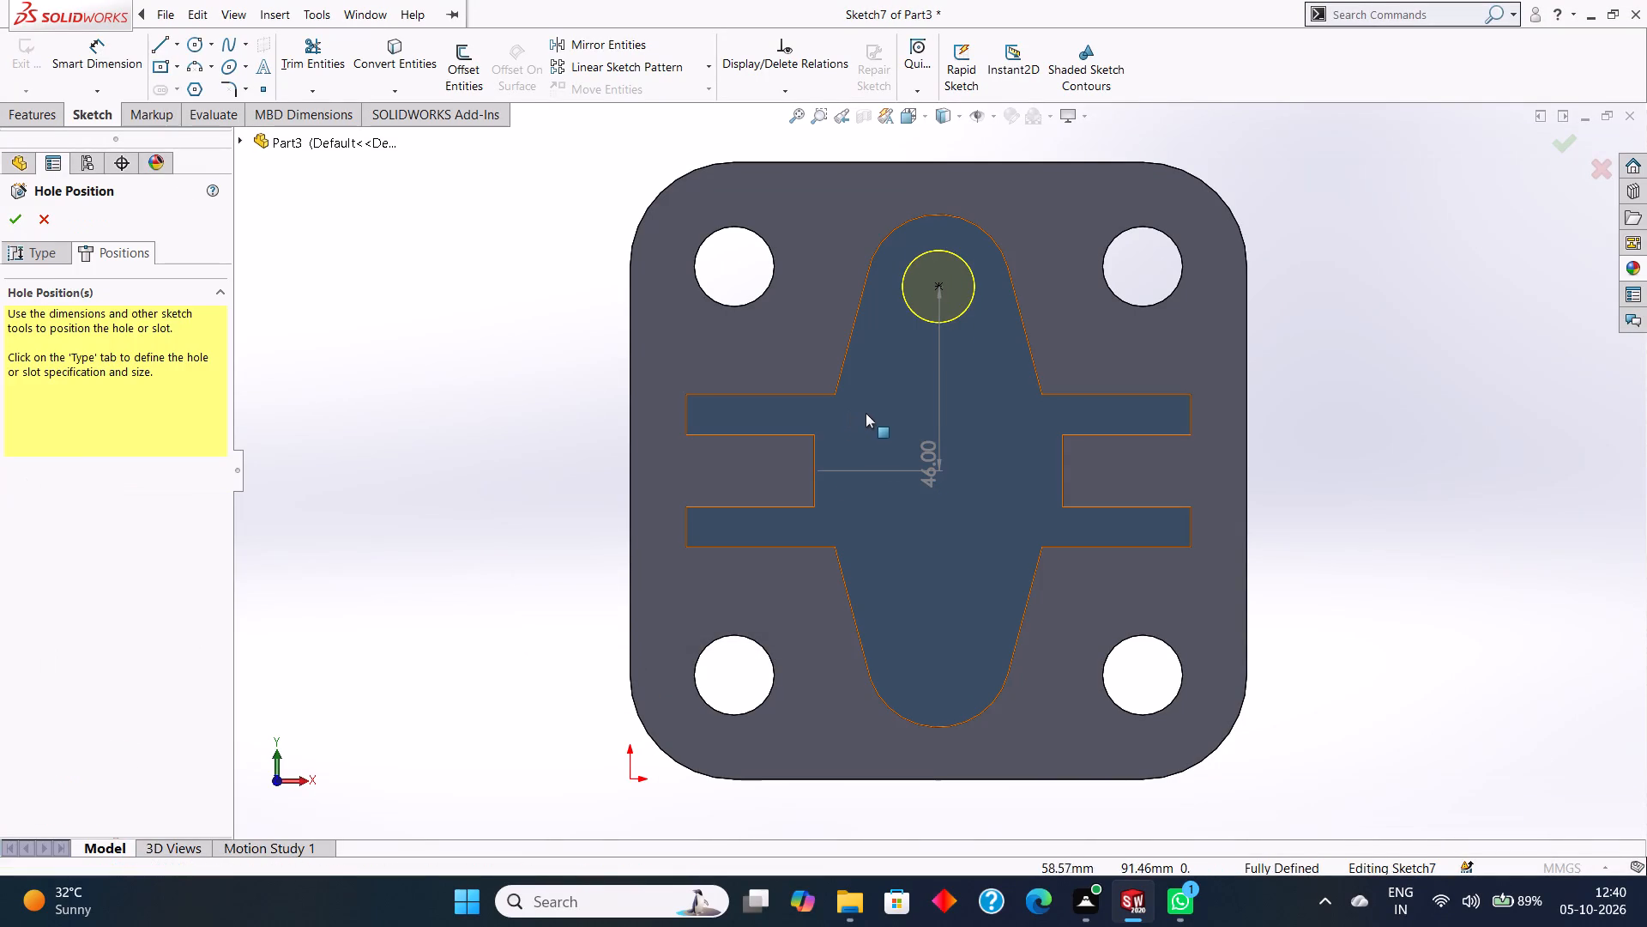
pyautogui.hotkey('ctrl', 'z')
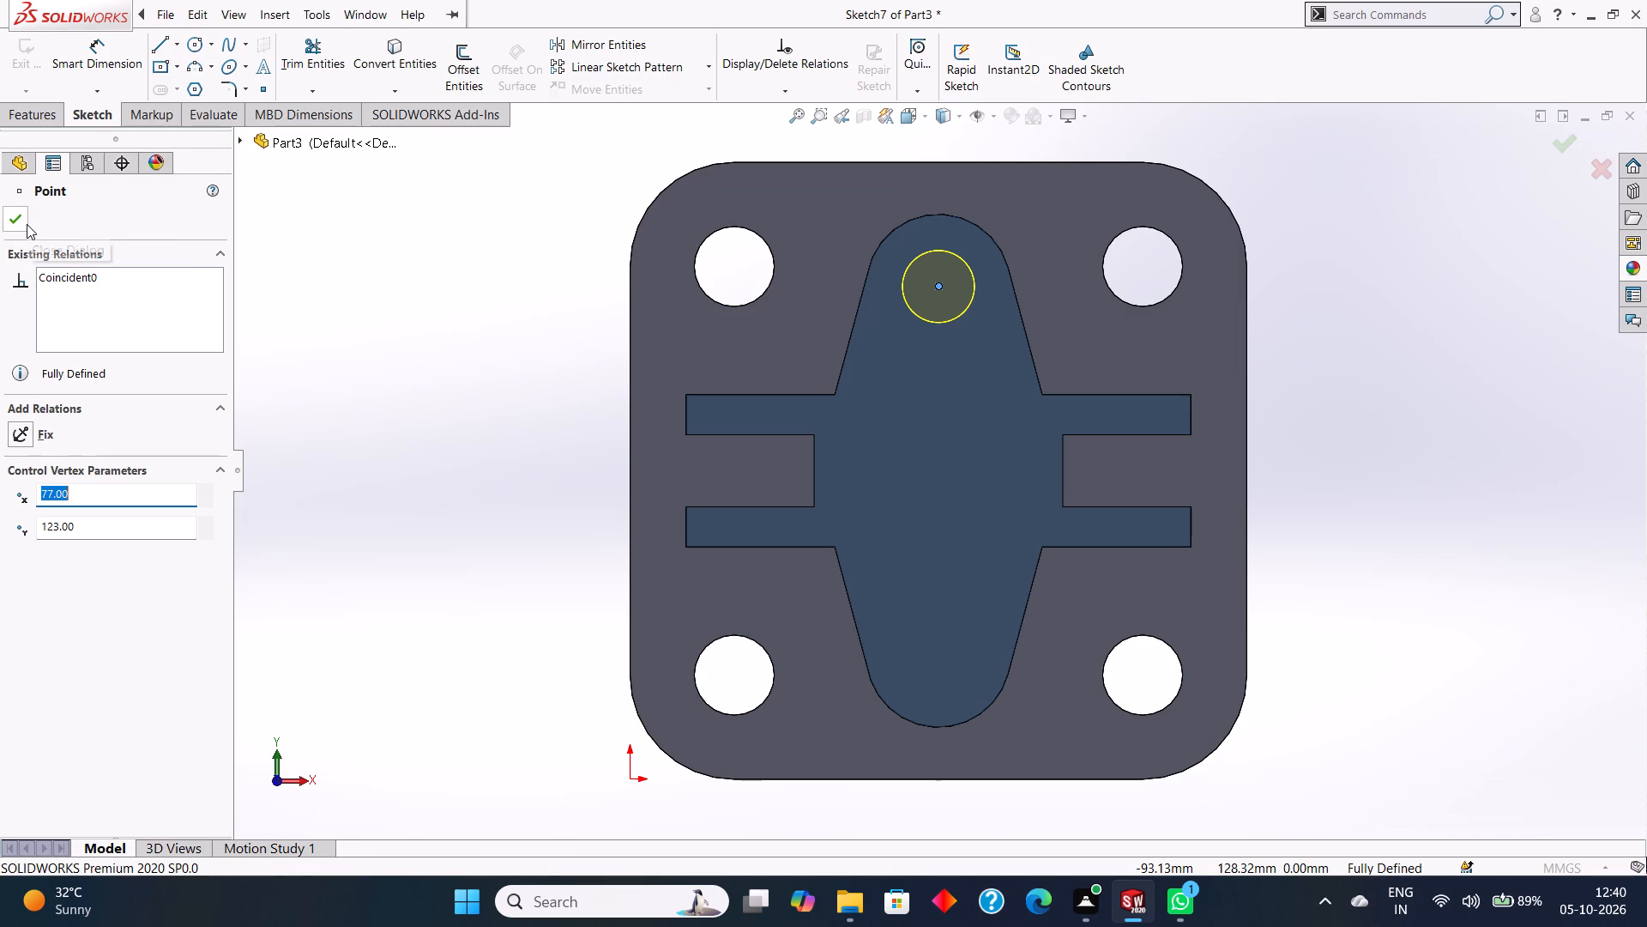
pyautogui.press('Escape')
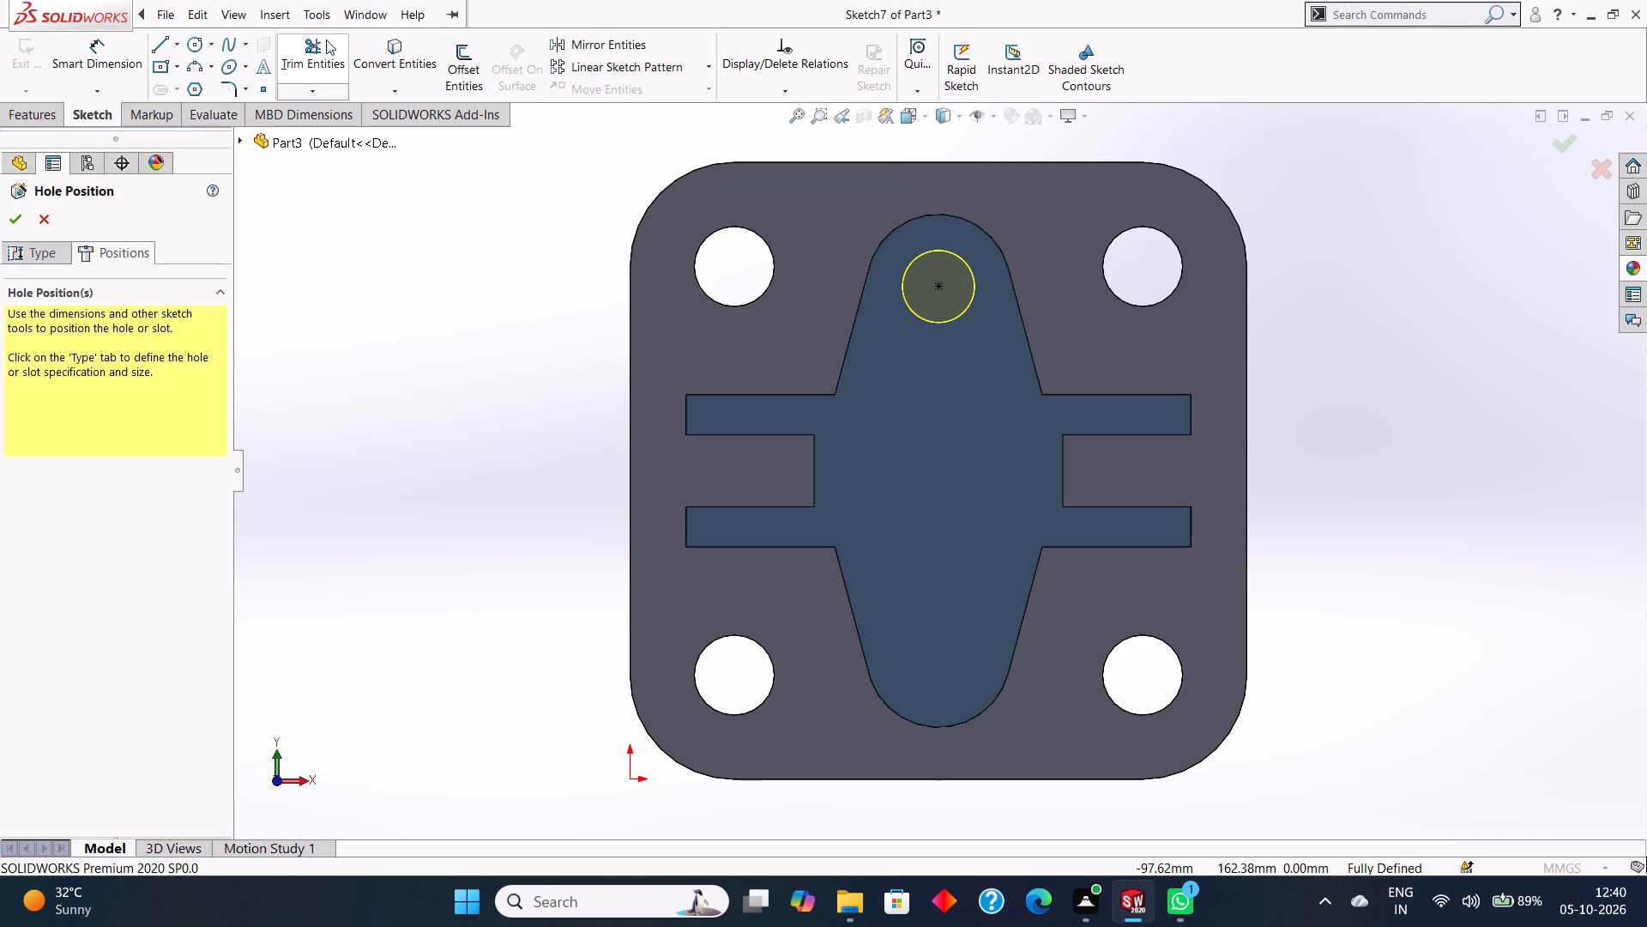
# Place a second M20x2.0 tap-drill hole on the boss's top face at the centre of its lower rounded end.
pyautogui.click(55, 252)
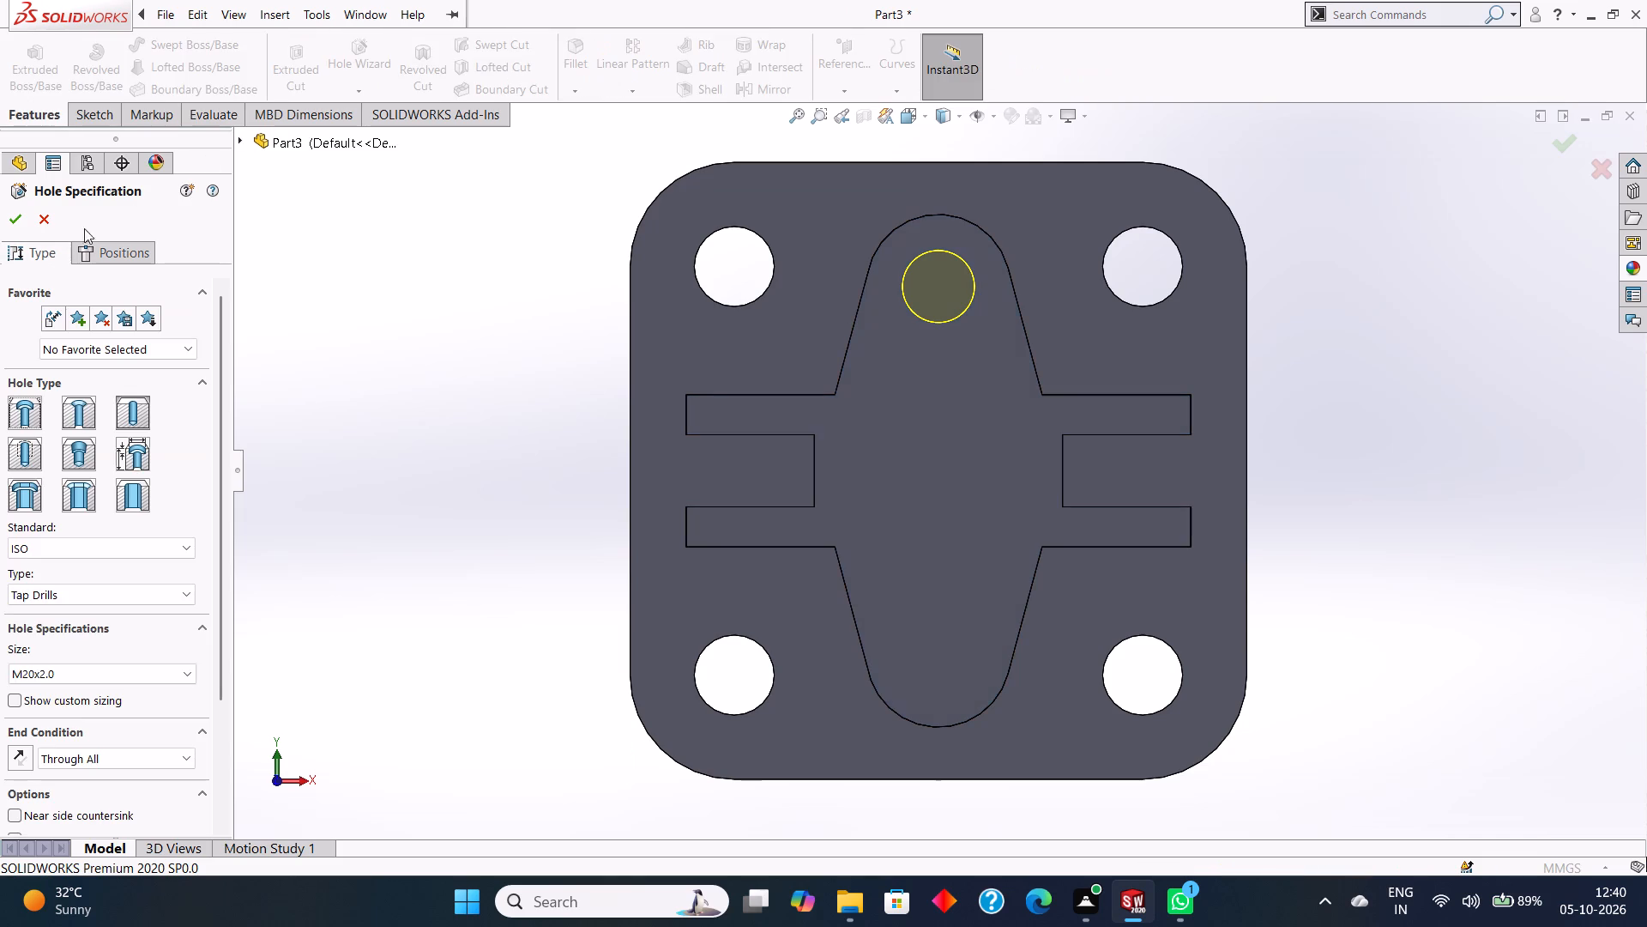
pyautogui.click(133, 413)
pyautogui.click(137, 251)
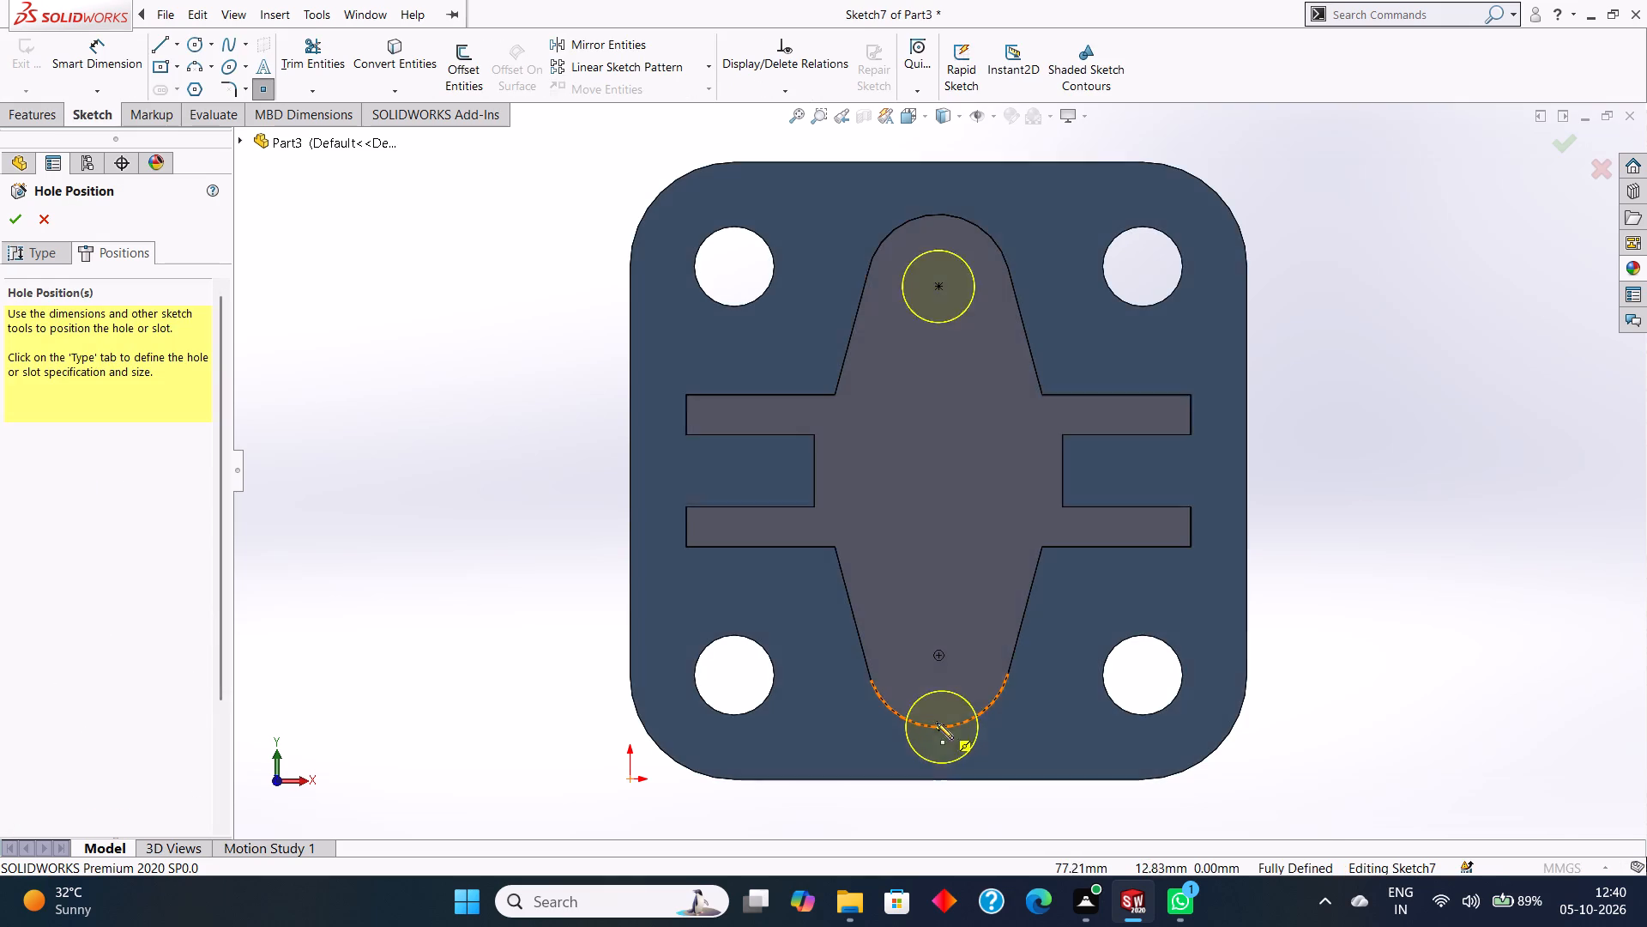
pyautogui.click(939, 655)
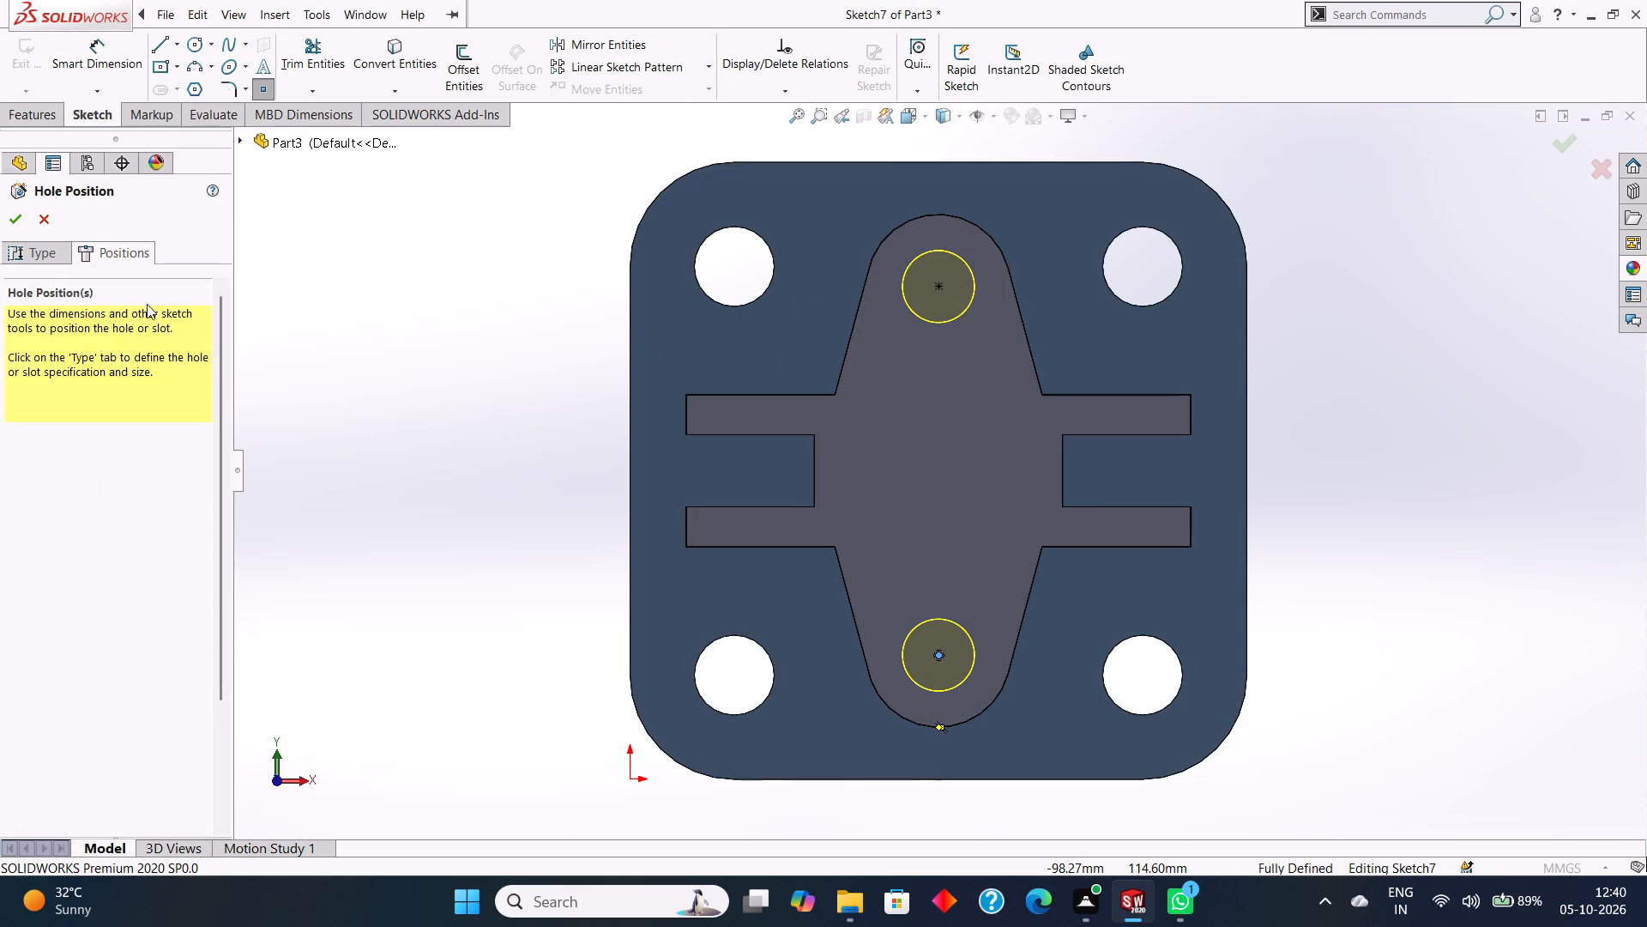
pyautogui.click(34, 250)
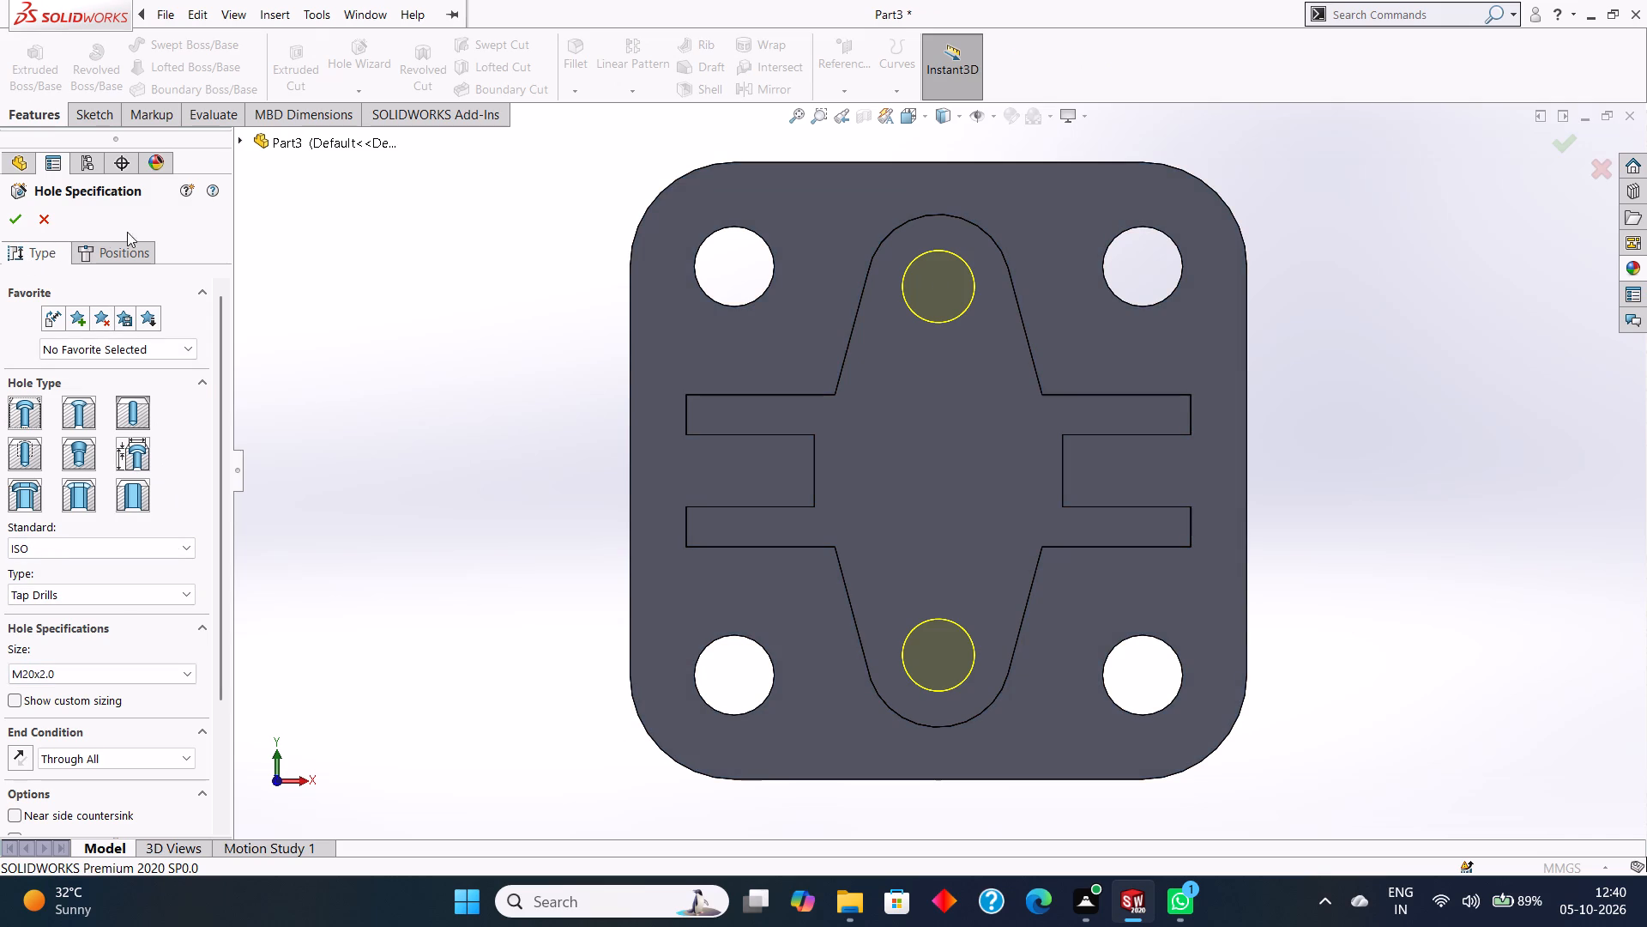
# Check the hole previews and settings, and create both M20x2.0 tap-drill holes with the Through All end condition.
pyautogui.moveTo(498, 336); pyautogui.dragTo(547, 165, button='middle')
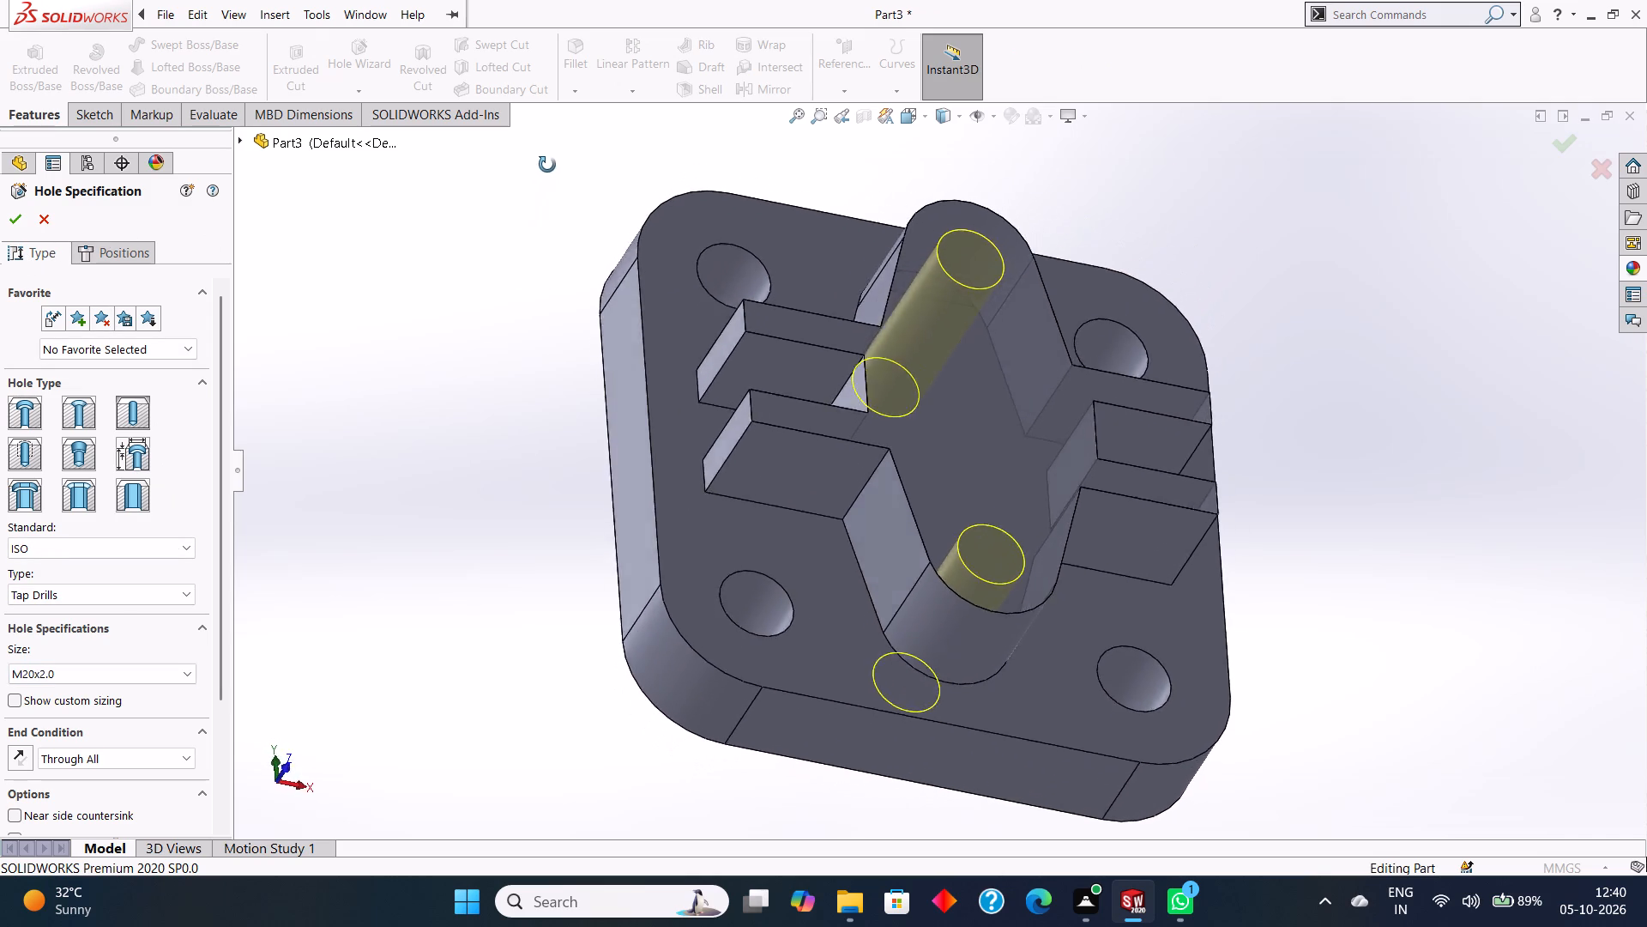
pyautogui.moveTo(547, 165); pyautogui.dragTo(653, 238, button='middle')
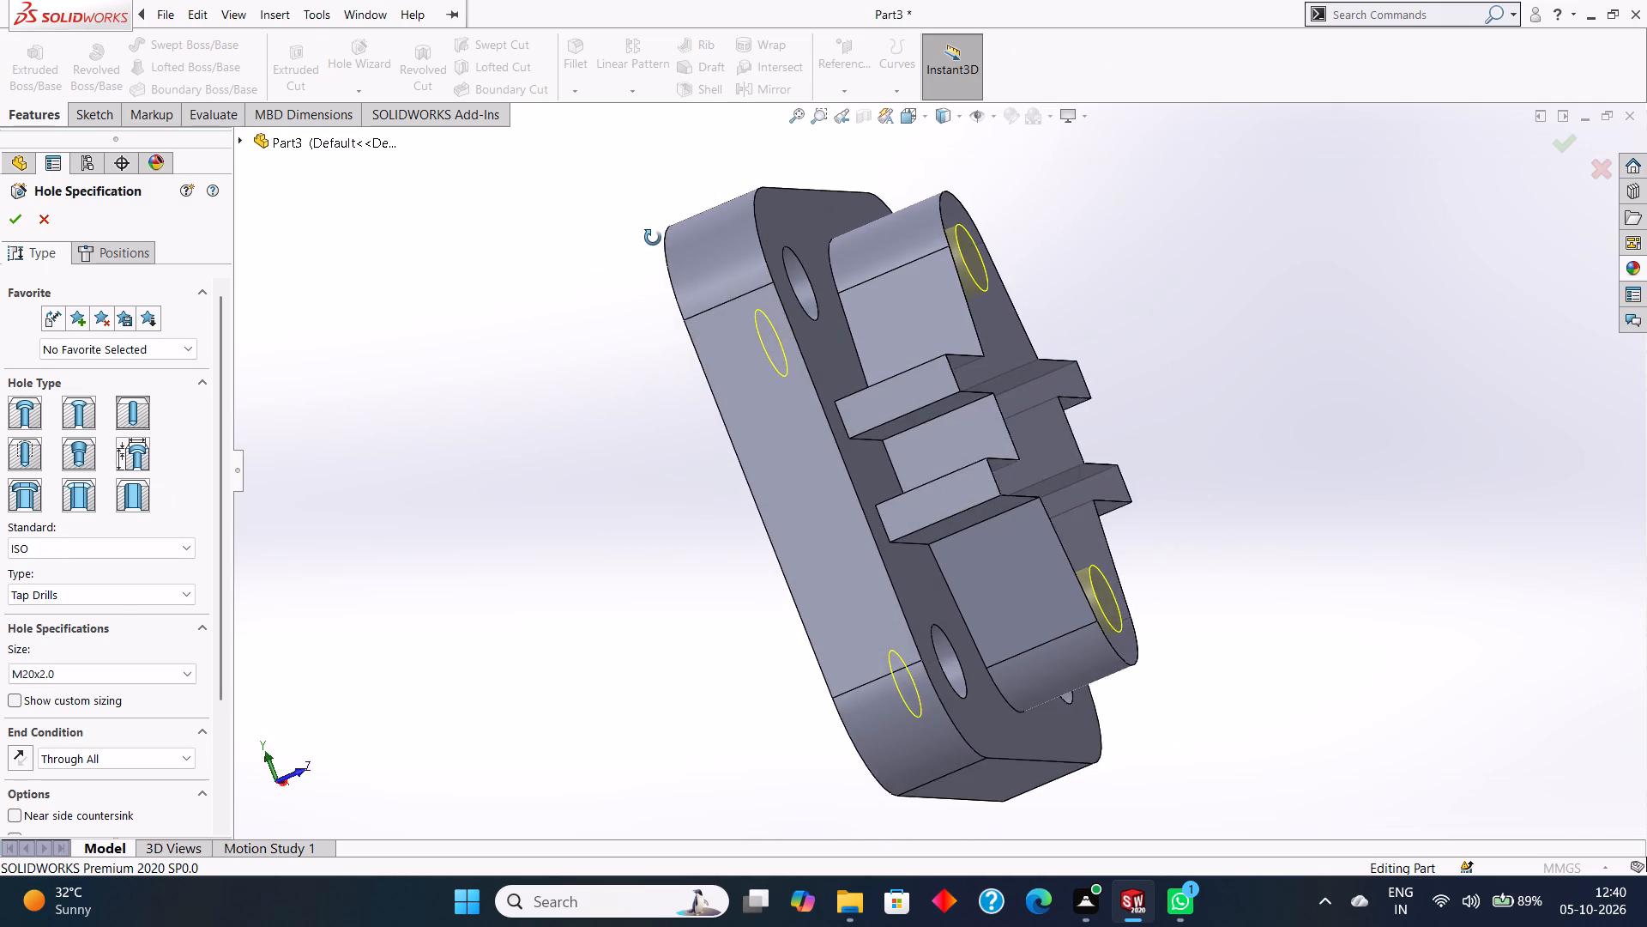
pyautogui.moveTo(653, 238); pyautogui.dragTo(634, 257, button='middle')
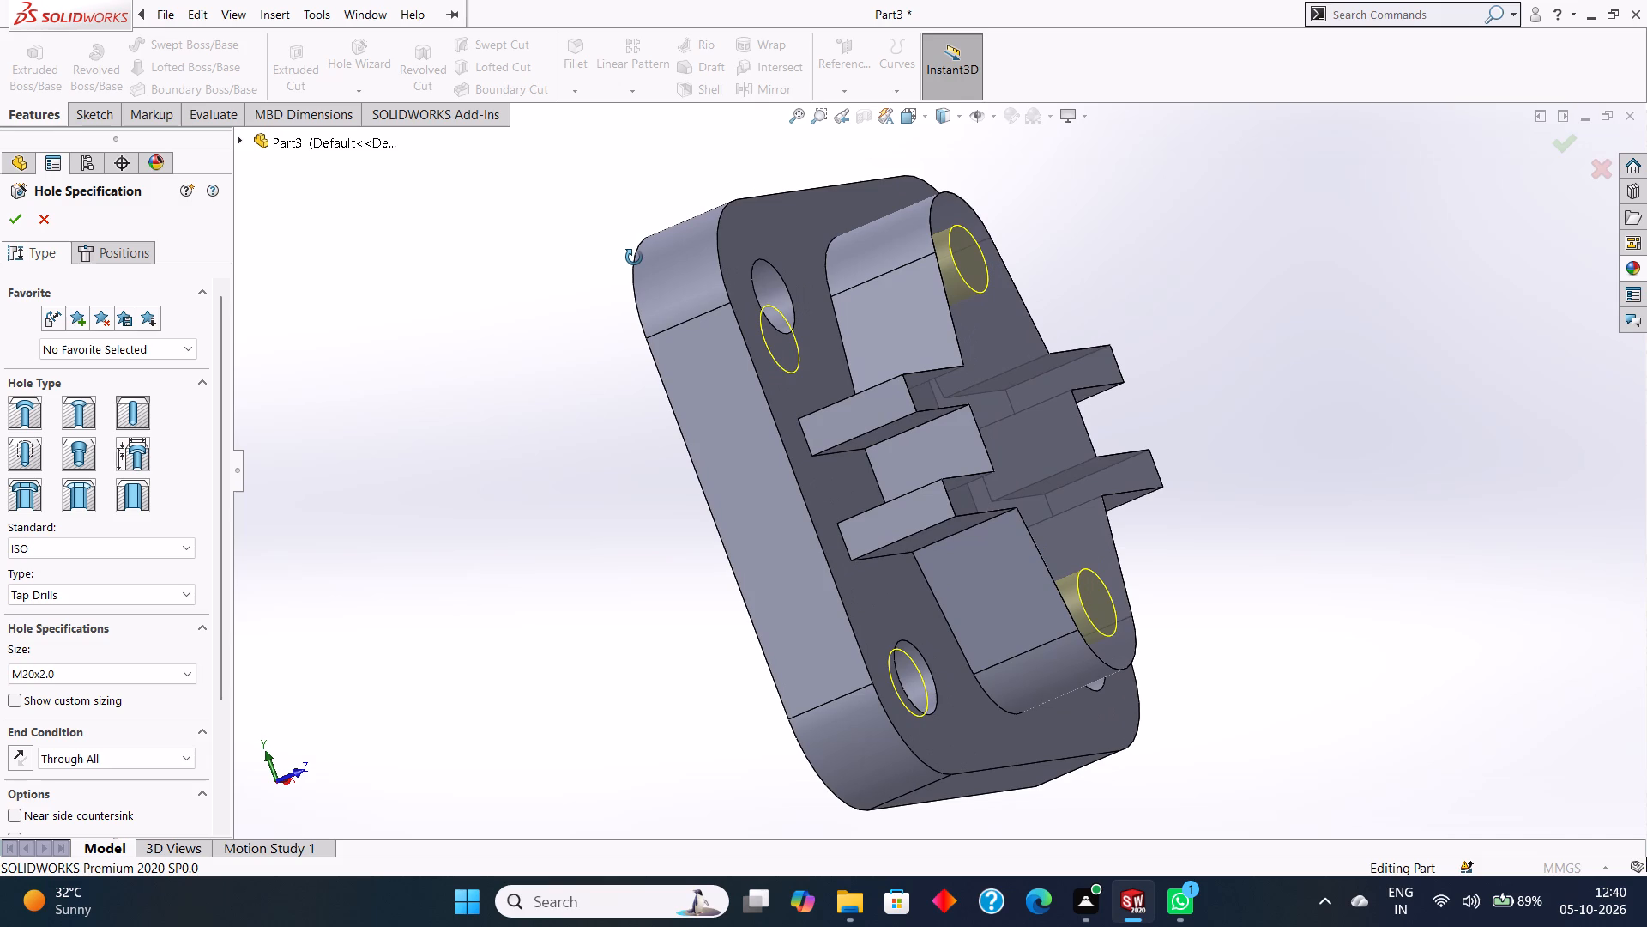
pyautogui.moveTo(634, 257); pyautogui.dragTo(632, 257, button='middle')
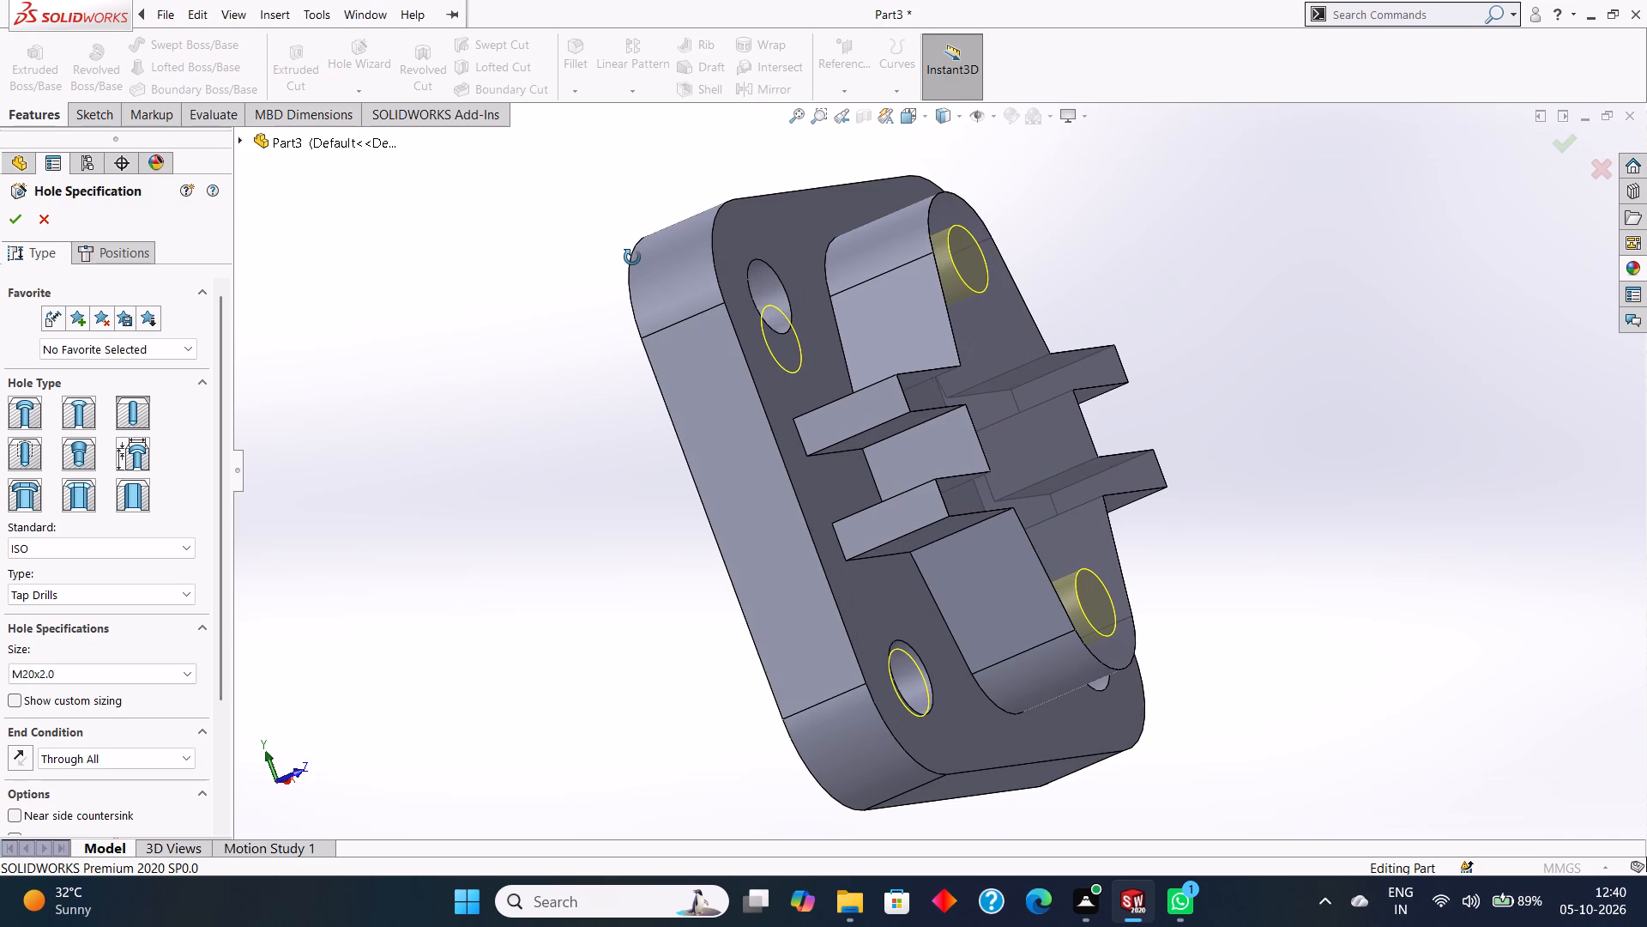
pyautogui.moveTo(632, 257); pyautogui.dragTo(620, 259, button='middle')
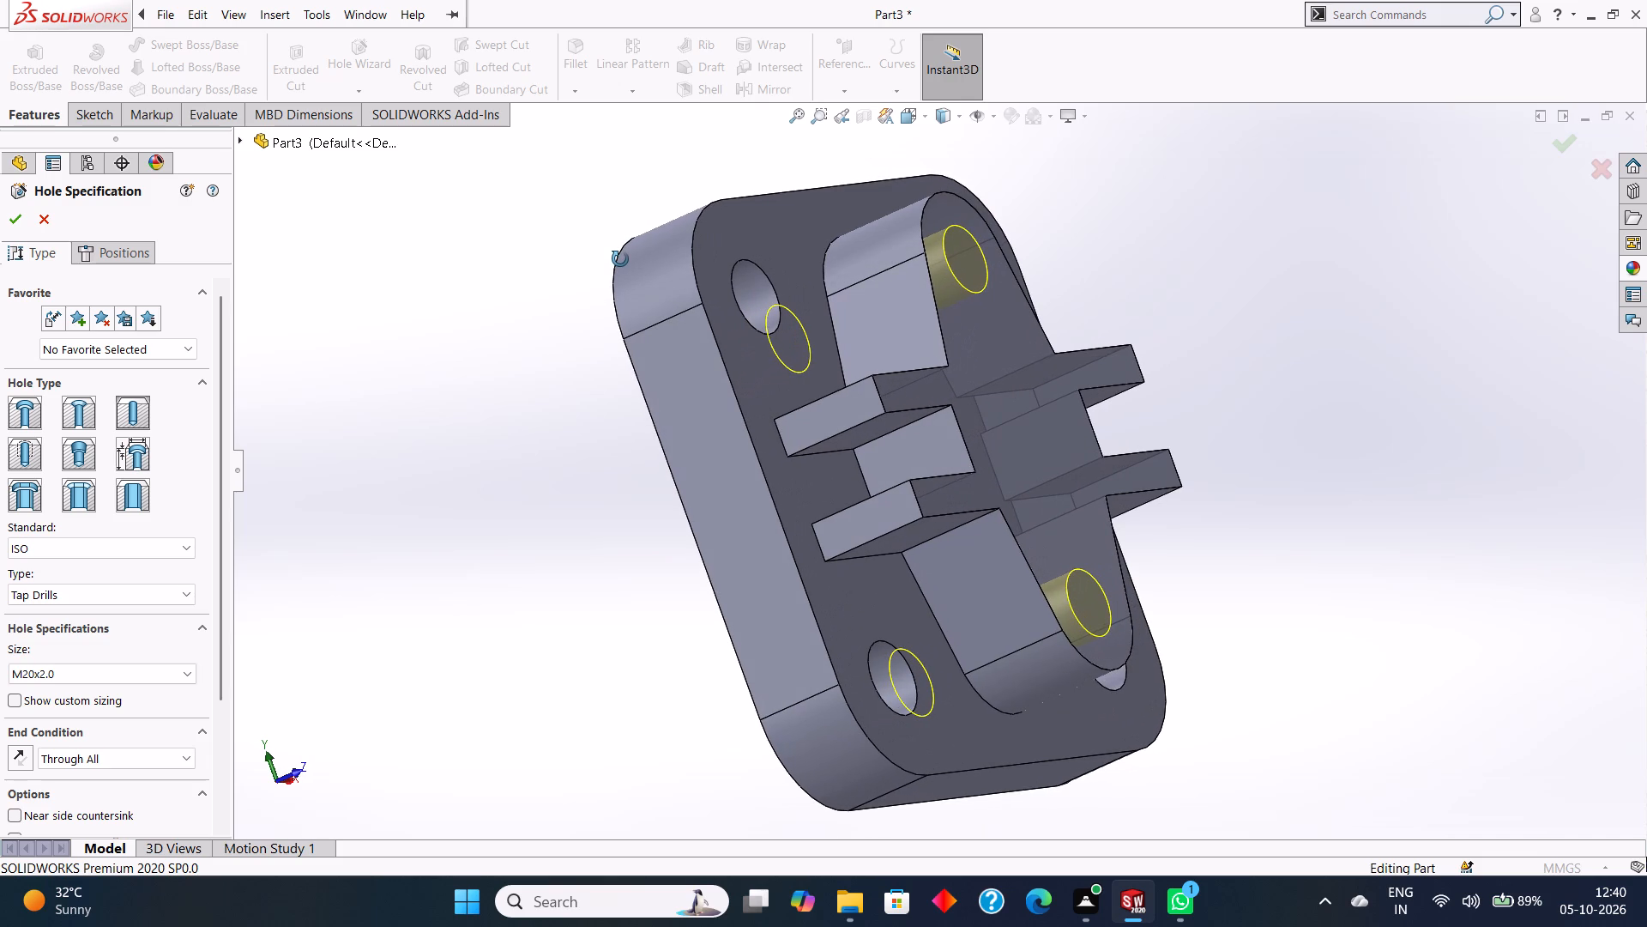
pyautogui.moveTo(620, 259); pyautogui.dragTo(612, 259, button='middle')
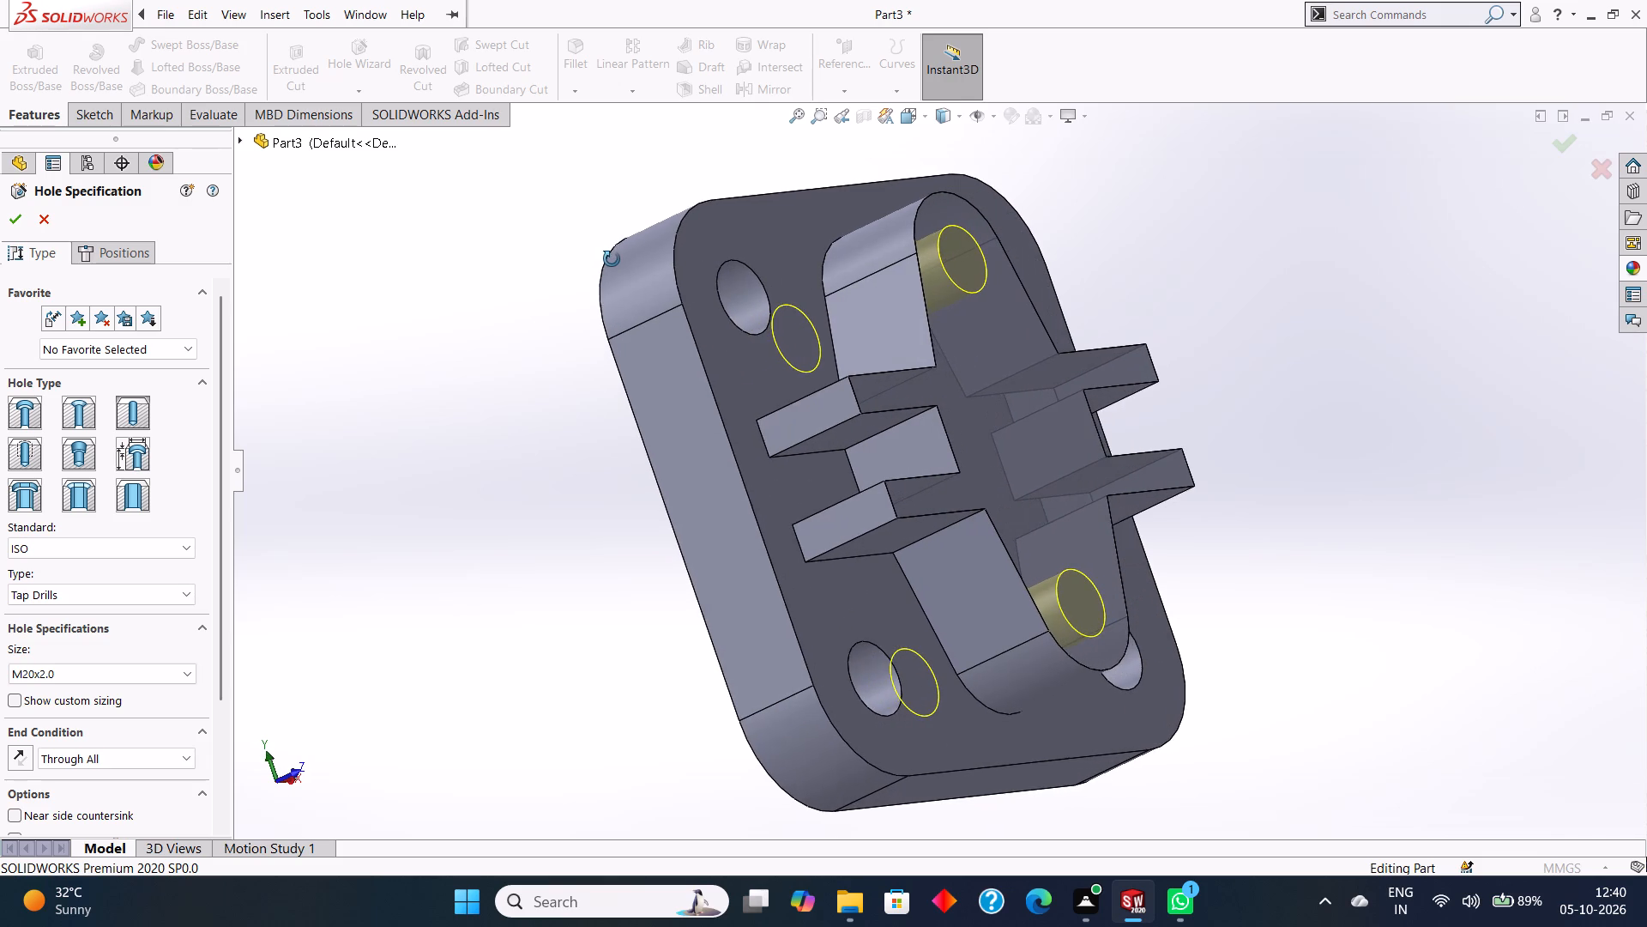
pyautogui.moveTo(612, 259); pyautogui.dragTo(601, 264, button='middle')
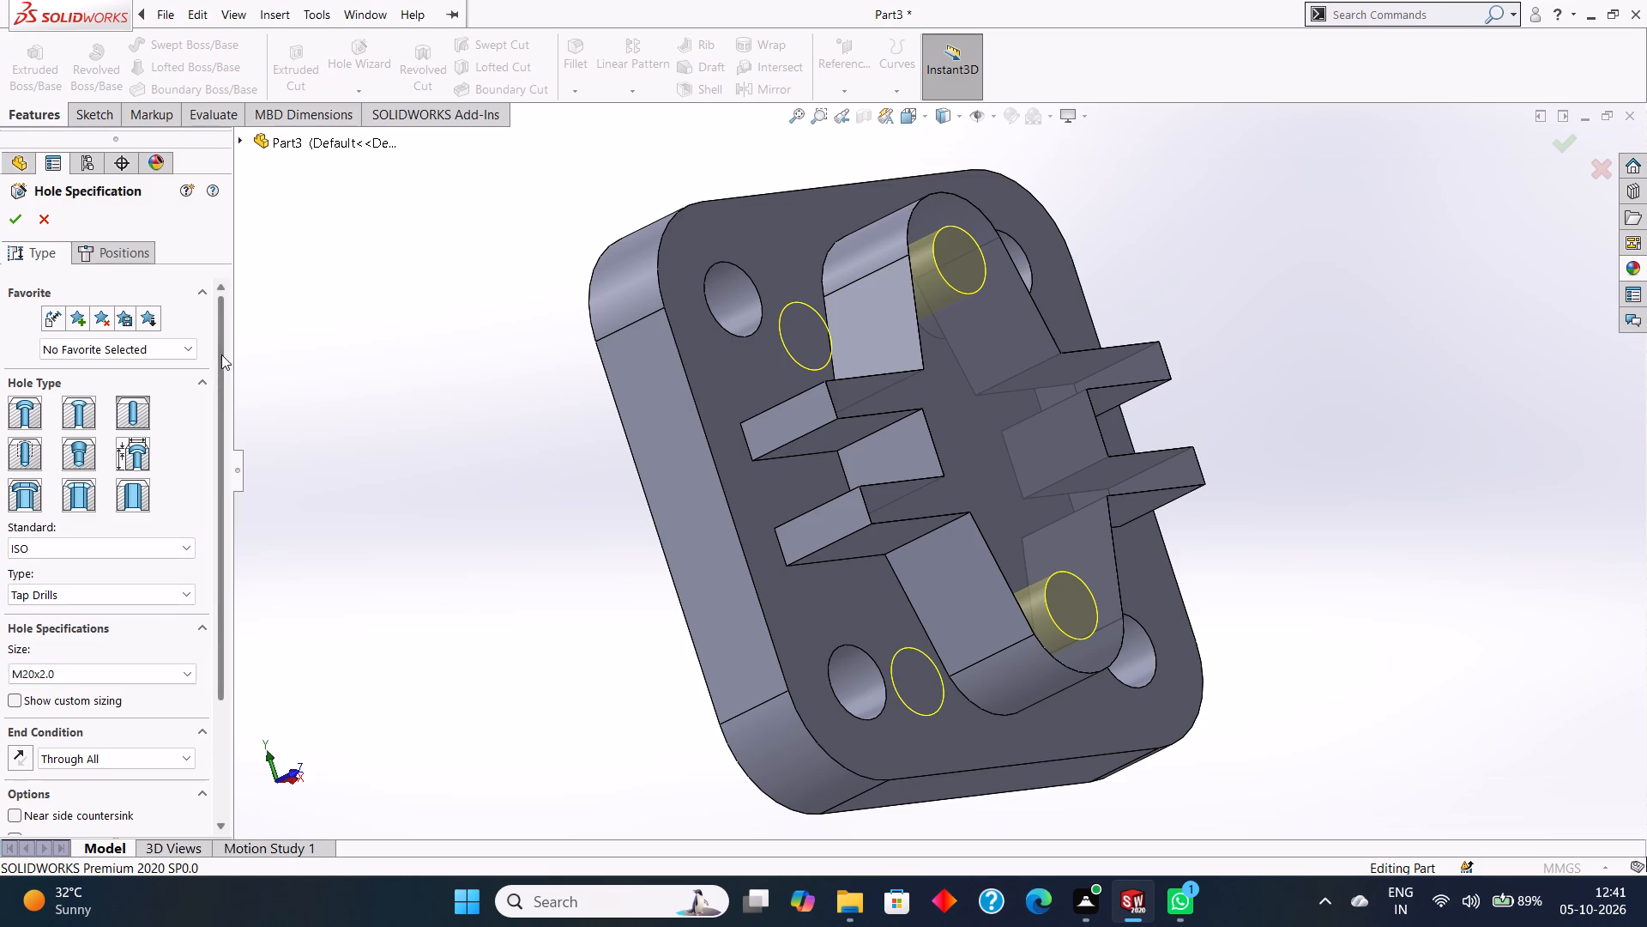
pyautogui.moveTo(222, 352); pyautogui.dragTo(218, 576)
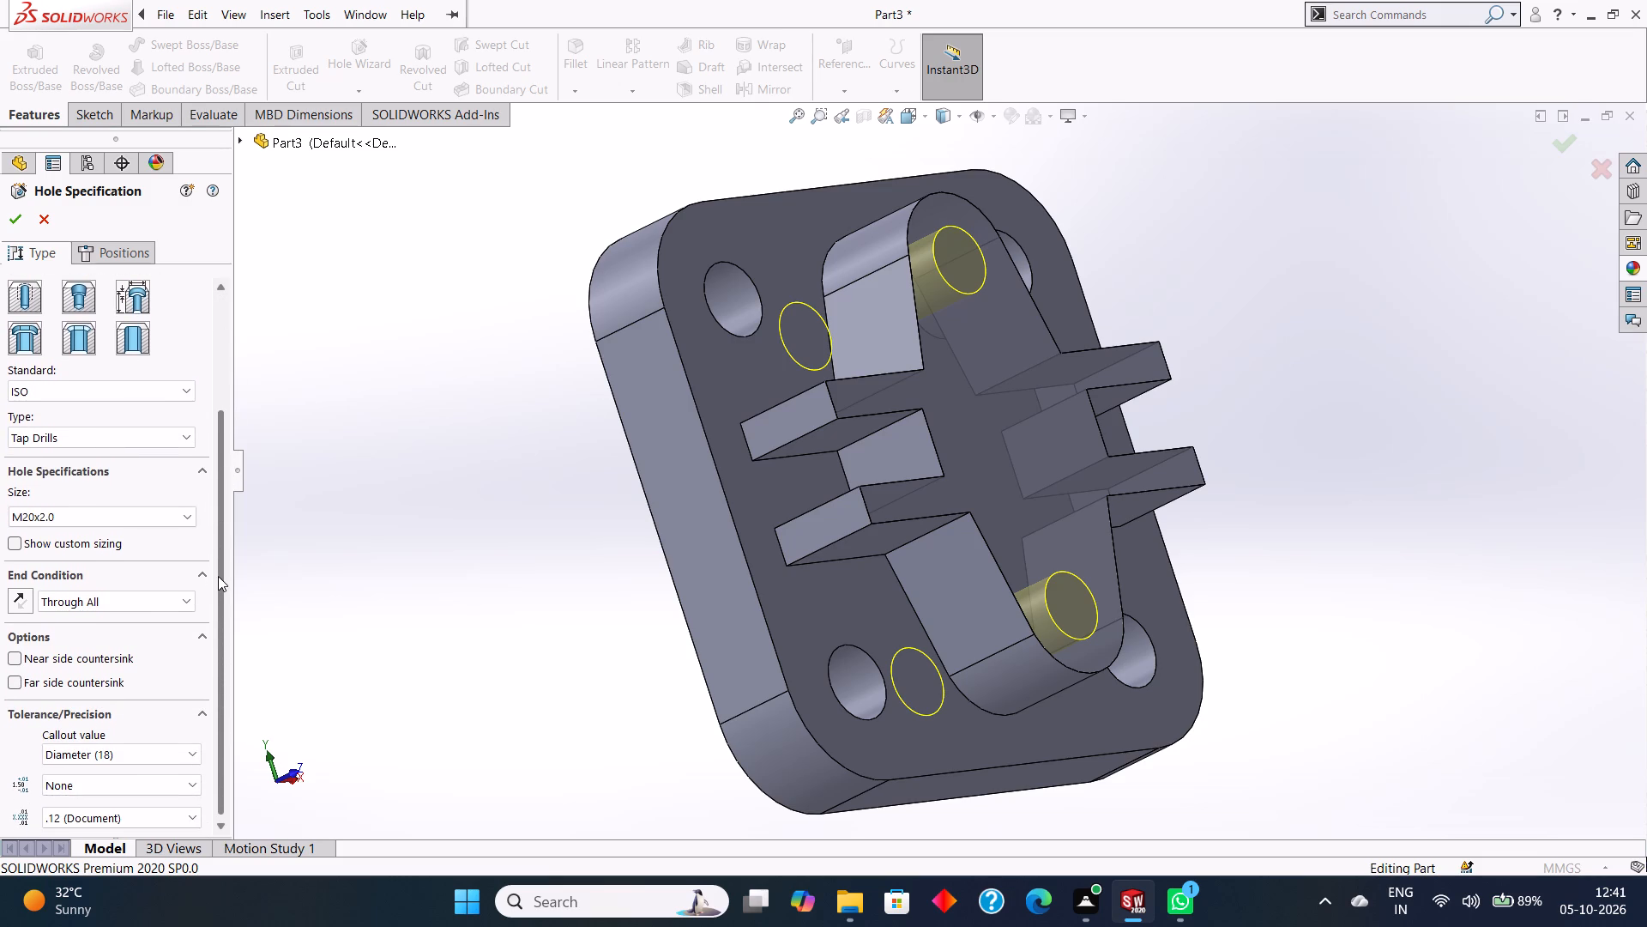
pyautogui.moveTo(218, 576); pyautogui.dragTo(214, 579)
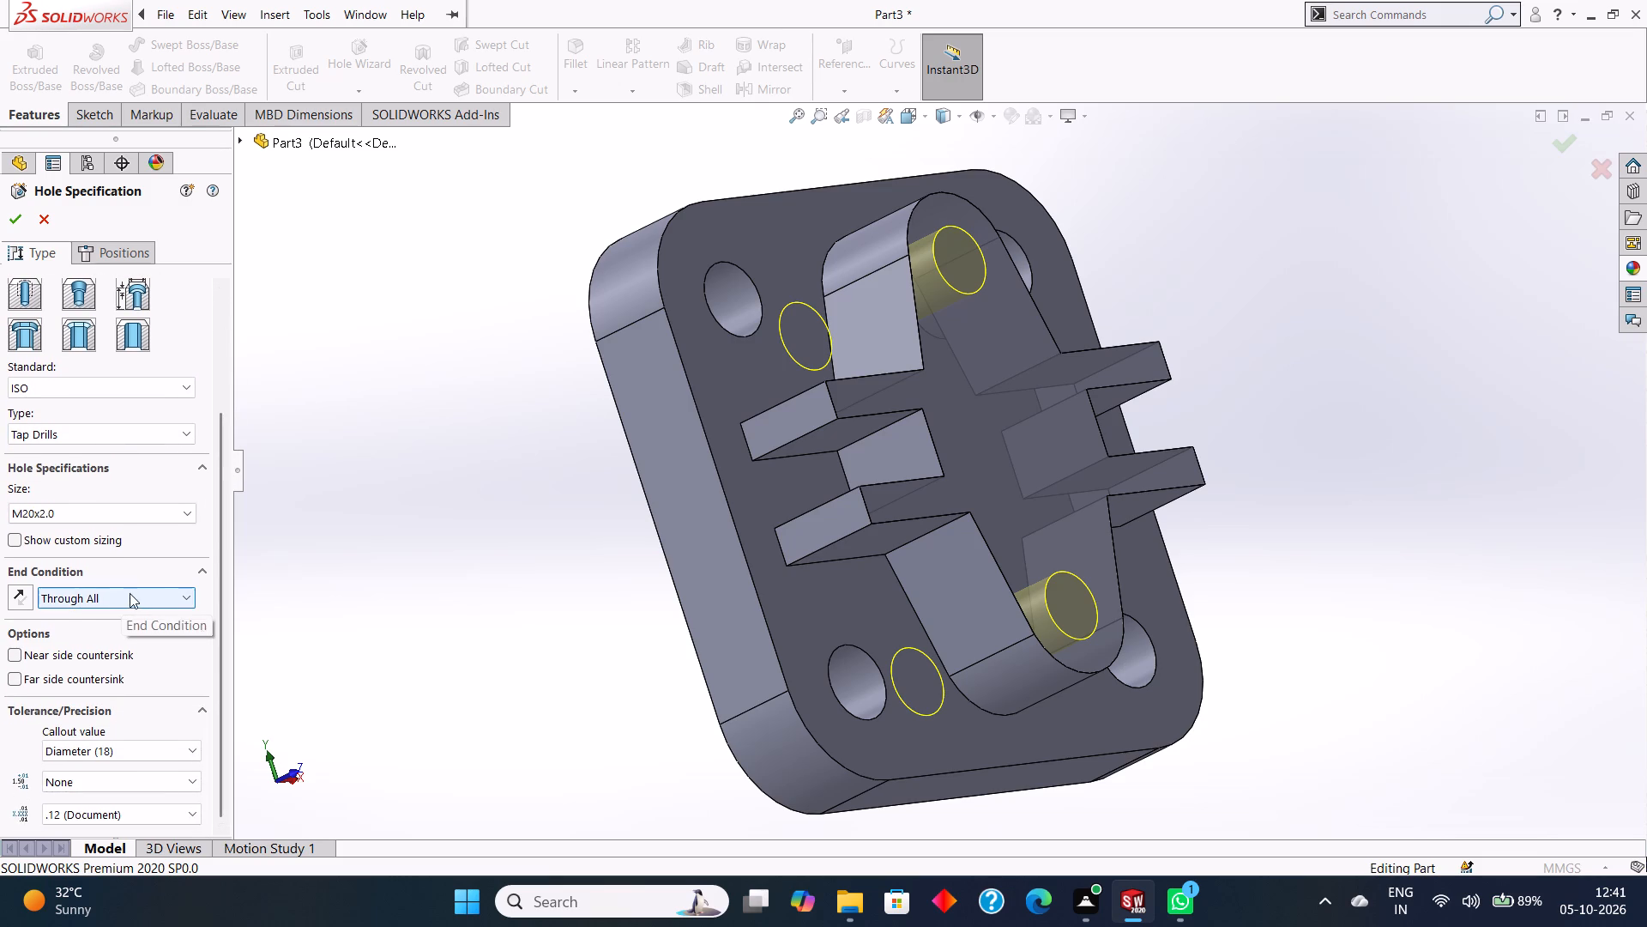
pyautogui.click(9, 221)
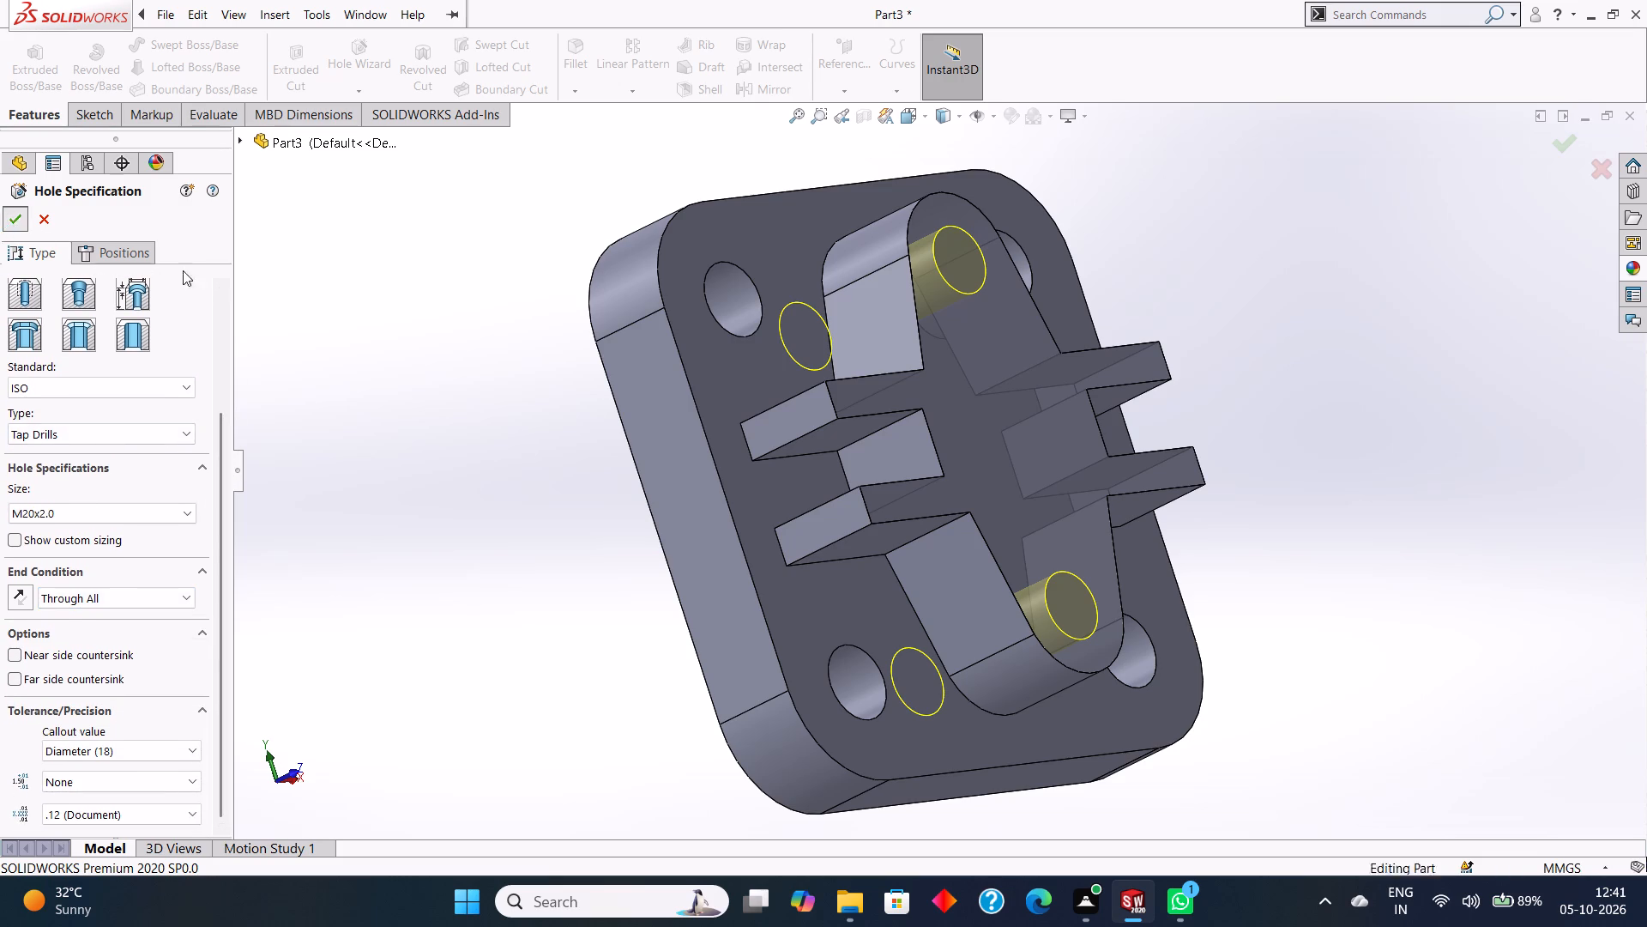
pyautogui.click(349, 308)
# Start a new sketch on the boss's top face.
pyautogui.moveTo(417, 391); pyautogui.dragTo(355, 396, button='middle')
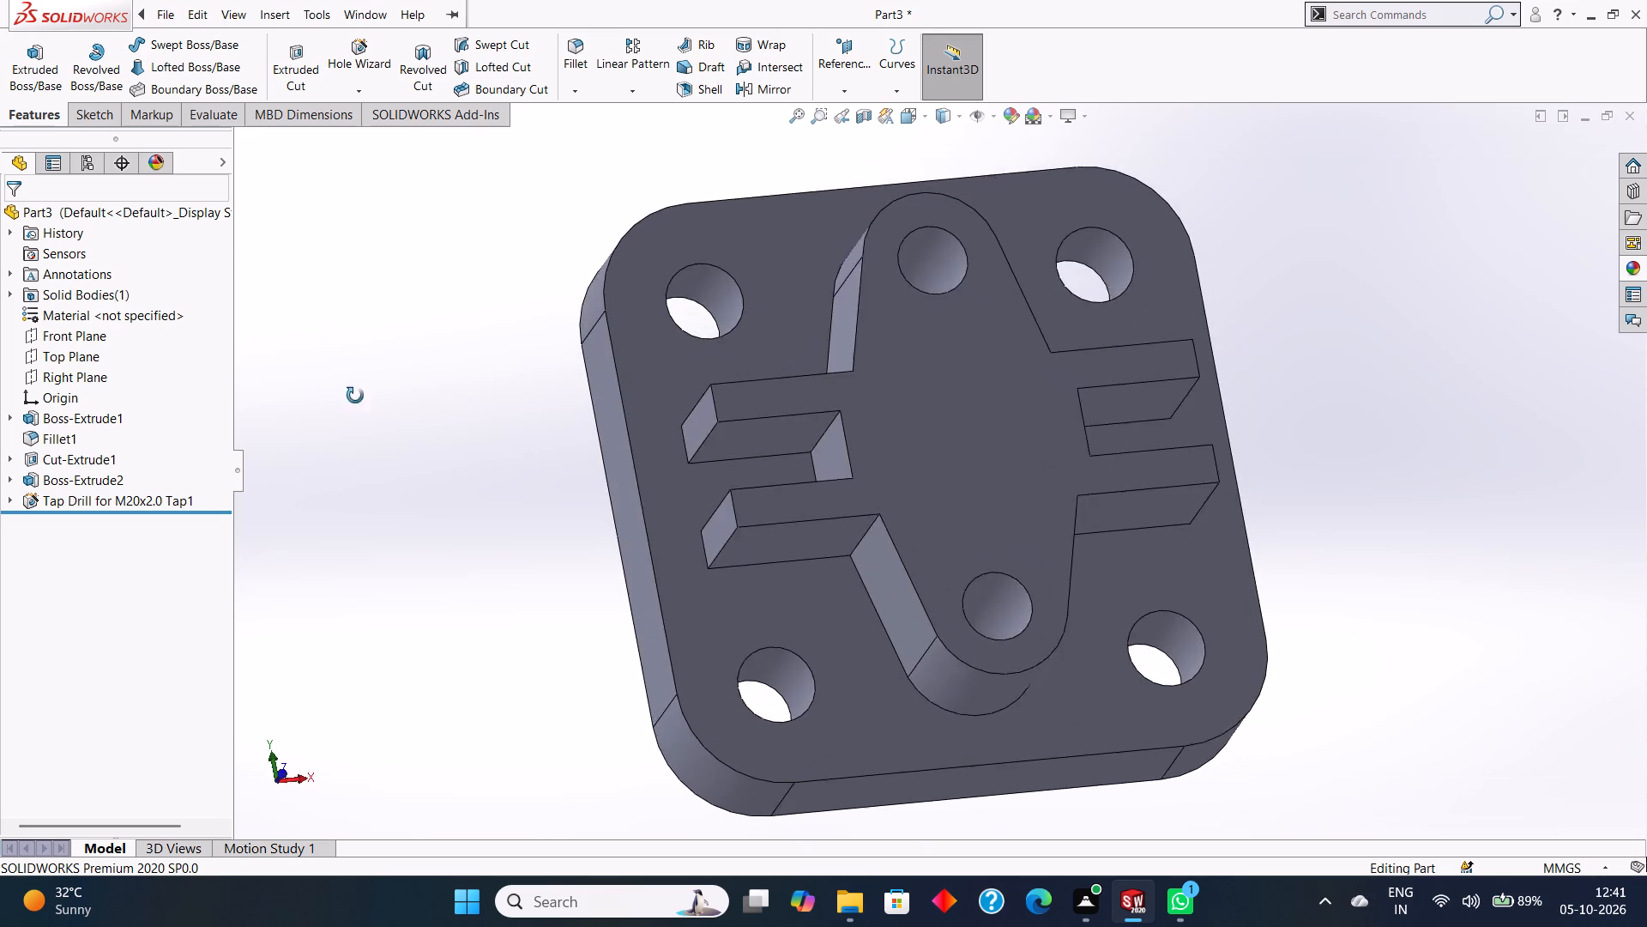
pyautogui.moveTo(355, 396); pyautogui.dragTo(354, 423, button='middle')
pyautogui.scroll(-1, 354, 423)
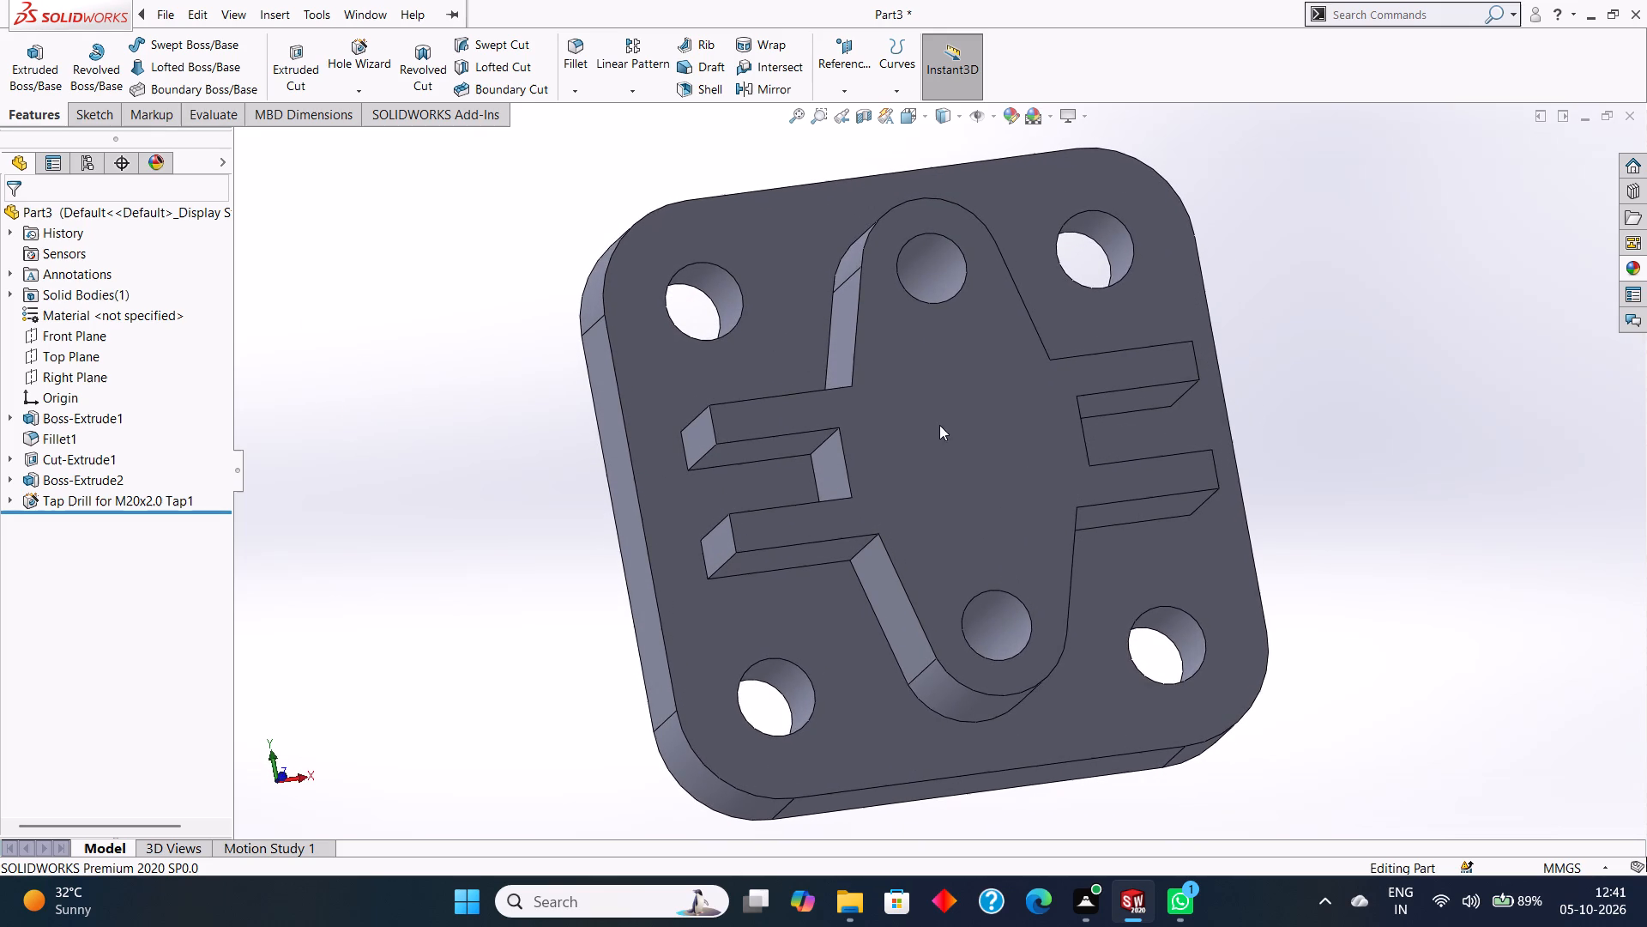
pyautogui.click(1109, 427)
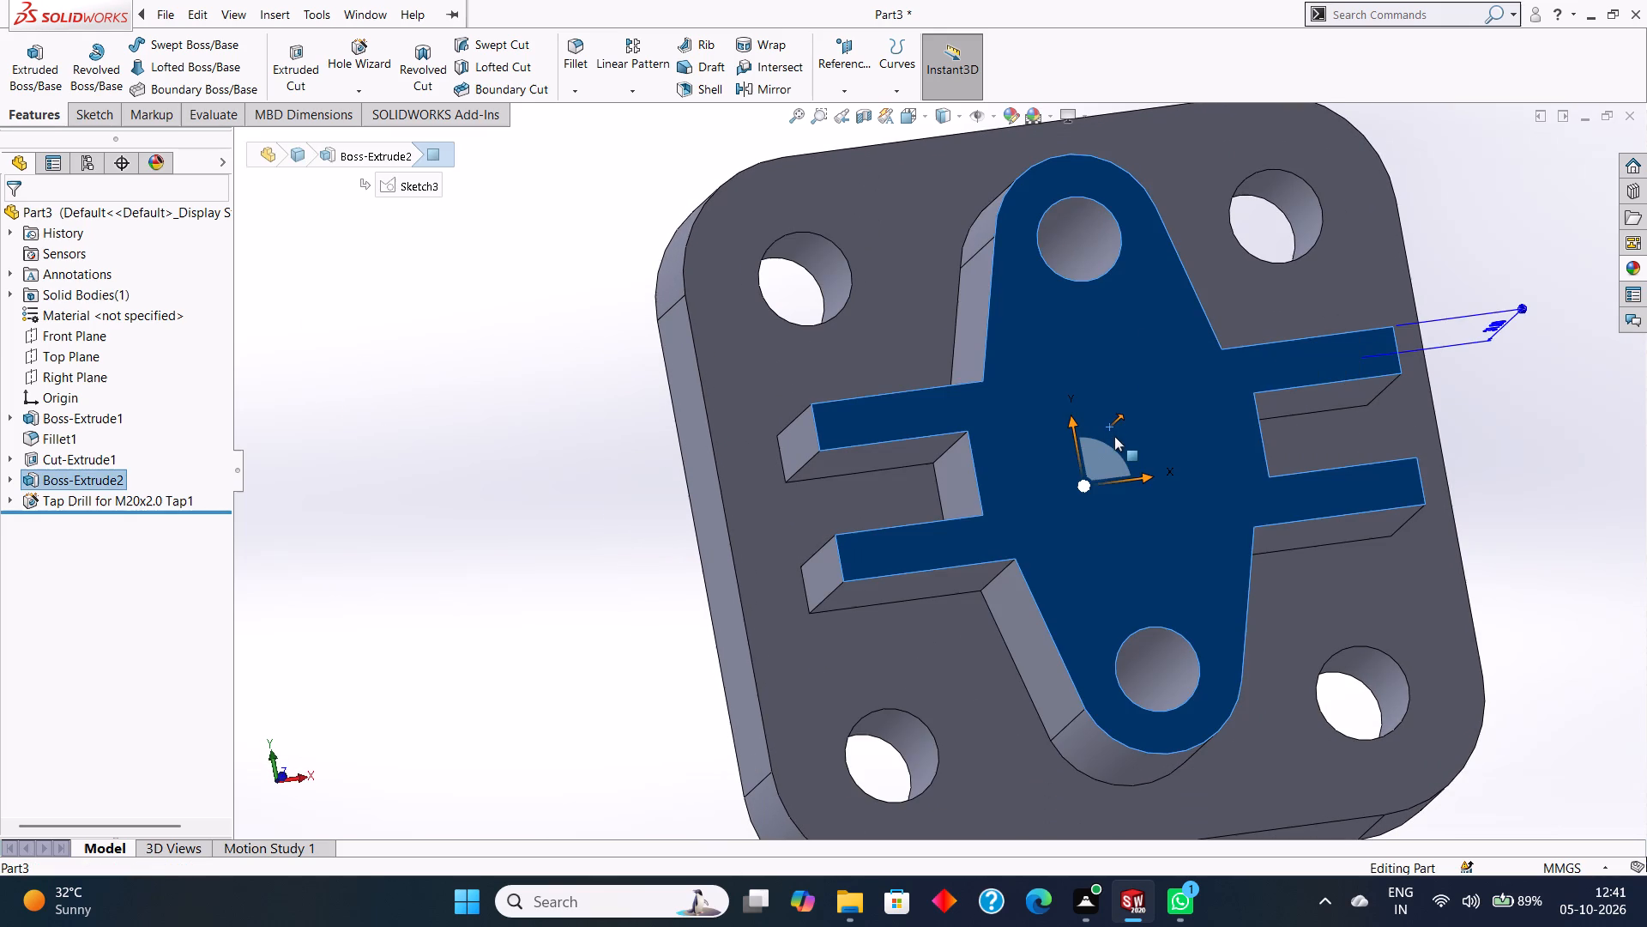
pyautogui.hotkey('ctrl', '8')
pyautogui.rightClick(968, 398)
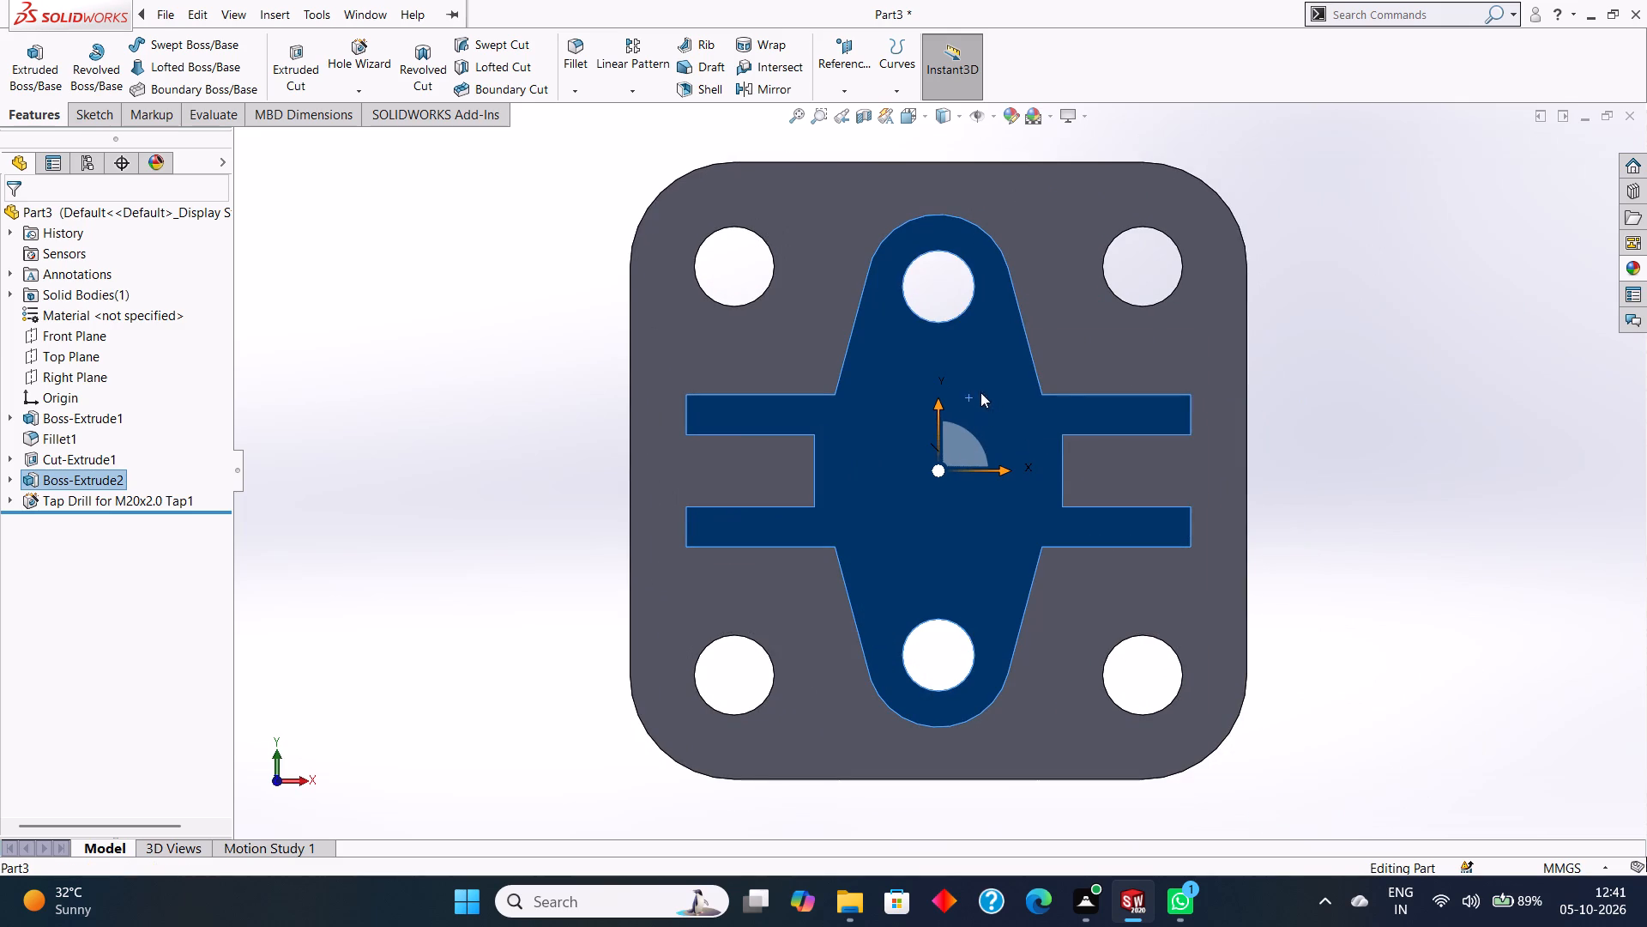
pyautogui.click(1011, 376)
pyautogui.press('Escape')
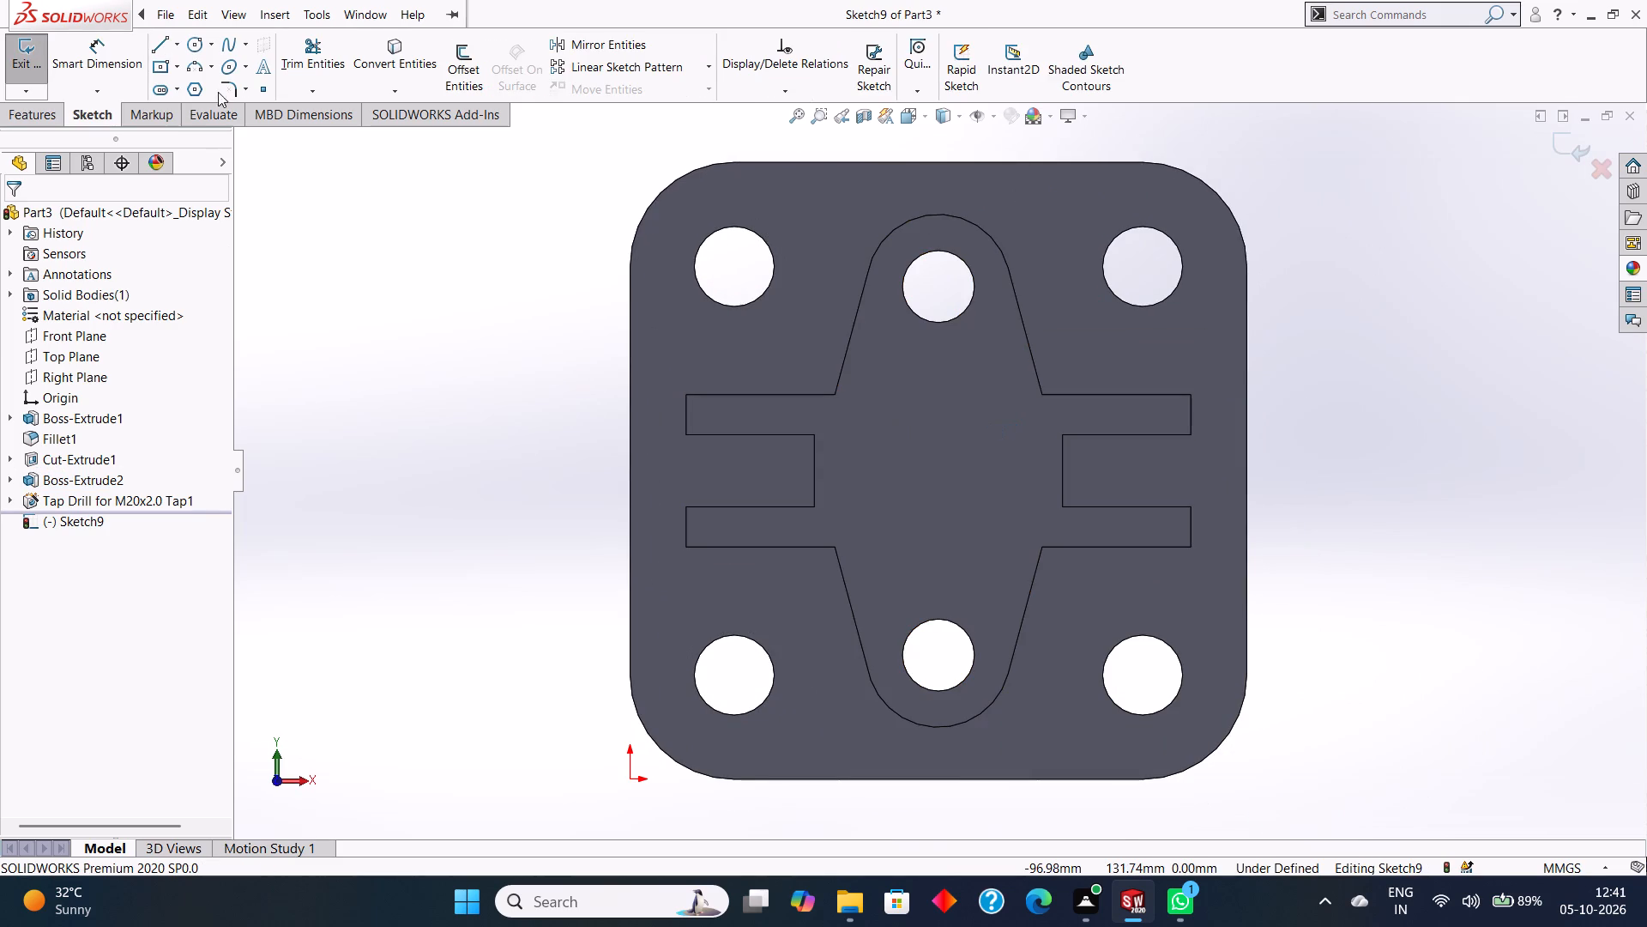
# Sketch a circle at the boss's centre, aligned with the two tap-drill holes, with a radius of 28 mm.
pyautogui.click(192, 48)
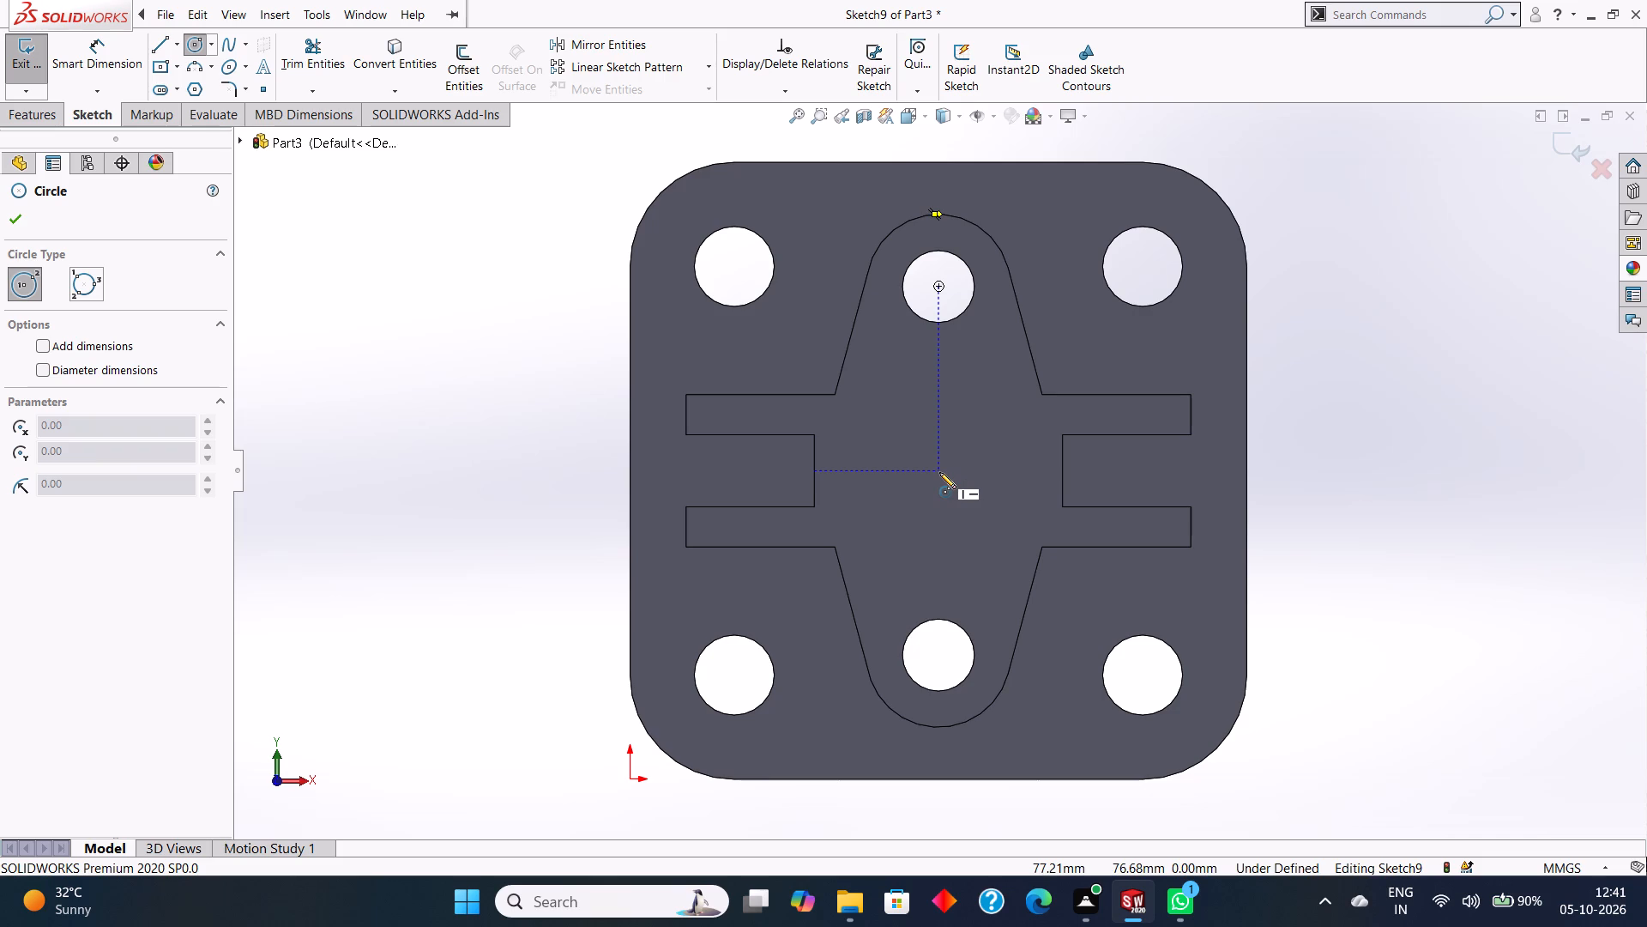
pyautogui.moveTo(938, 470); pyautogui.dragTo(974, 522)
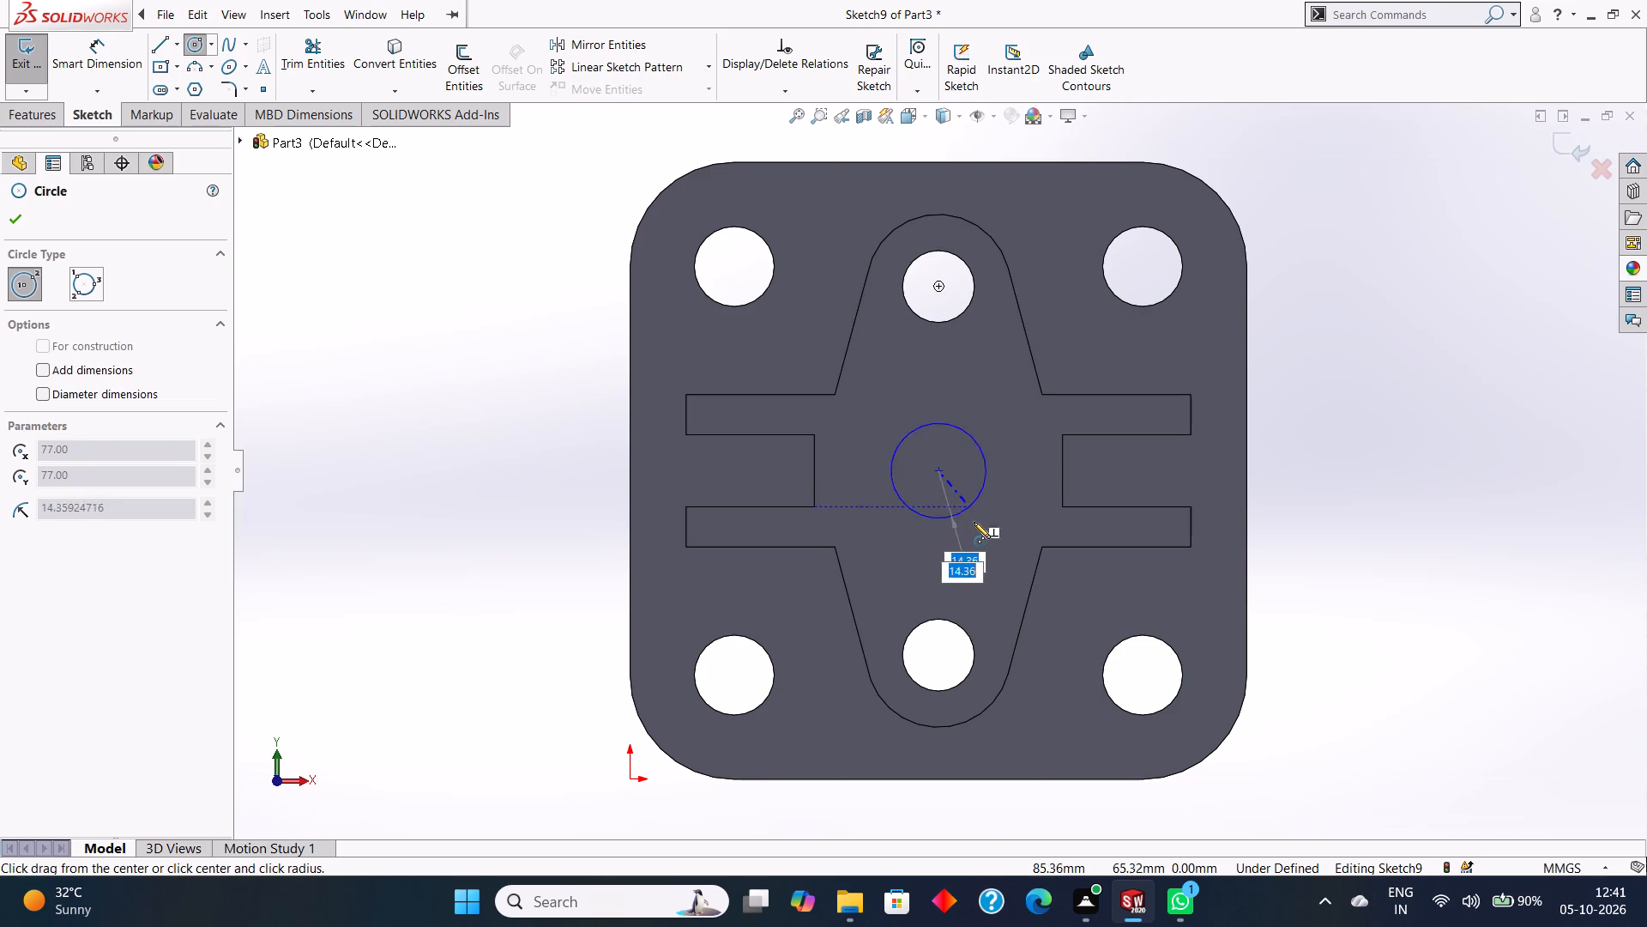
pyautogui.moveTo(974, 522); pyautogui.dragTo(975, 525)
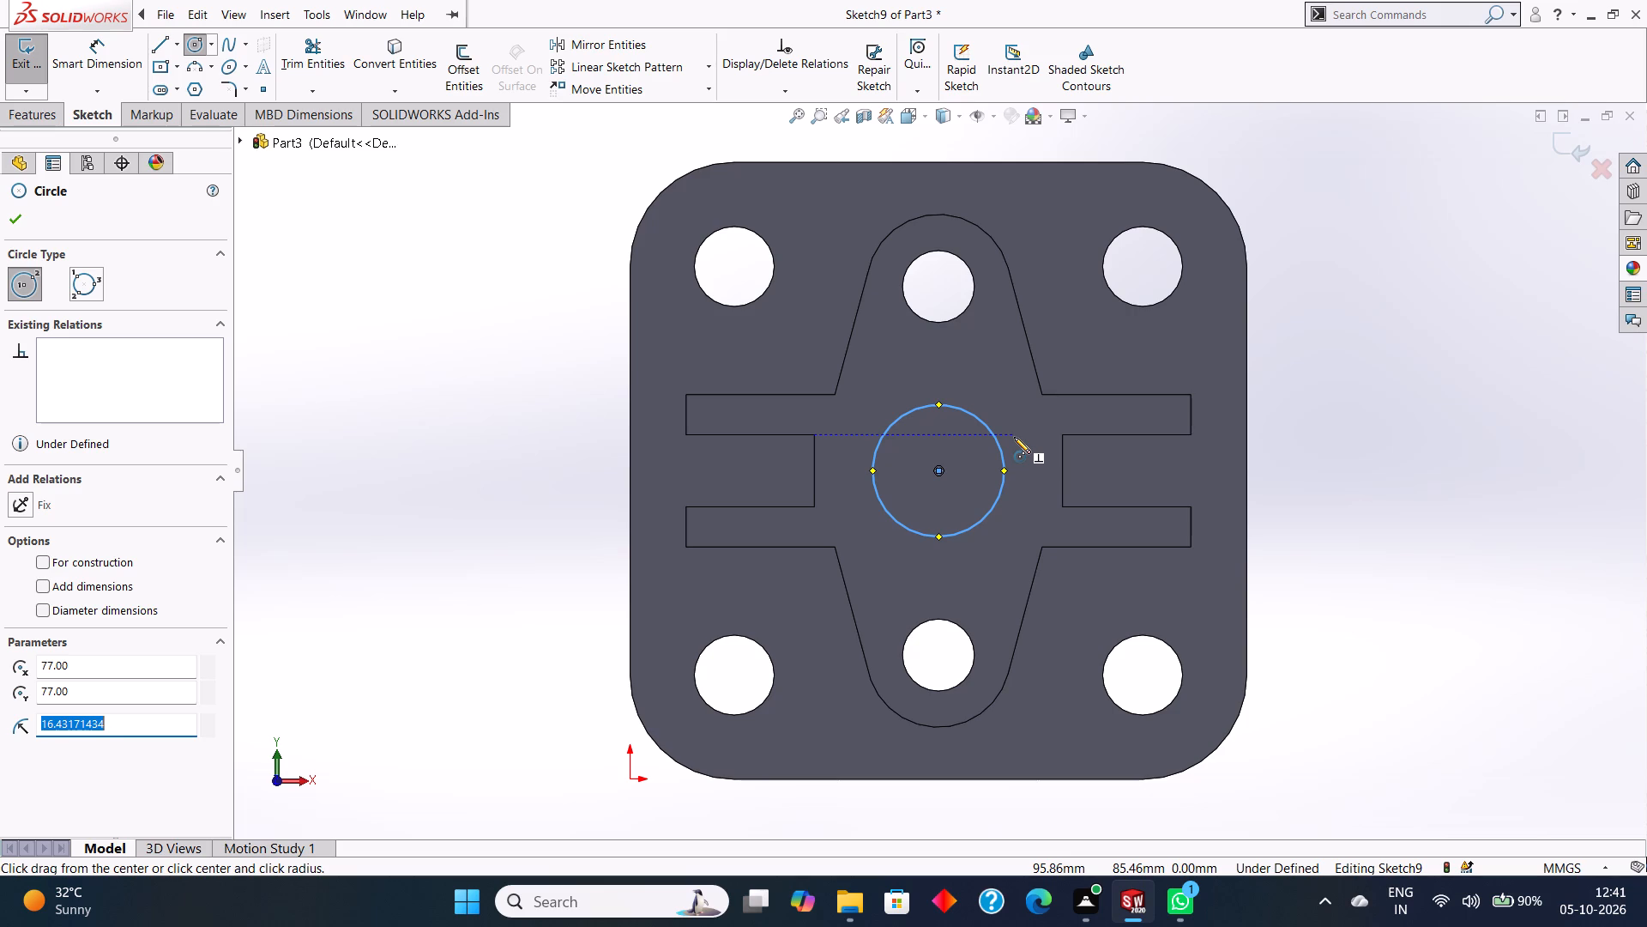
pyautogui.press('BackSpace')
pyautogui.write('25')
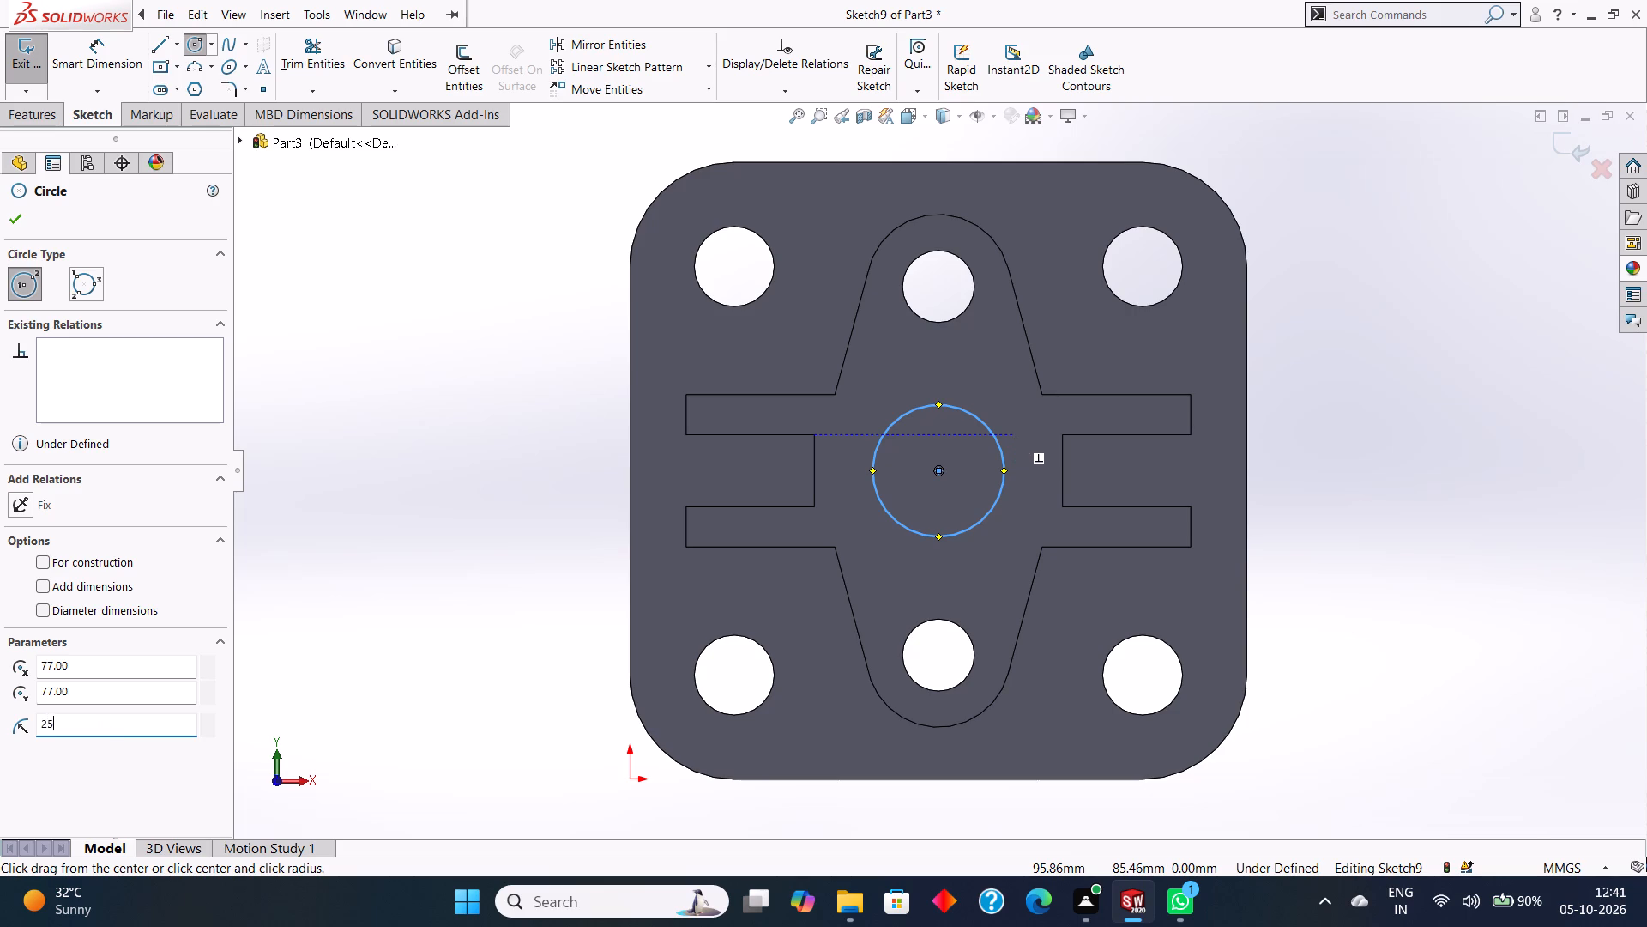
pyautogui.press('BackSpace')
pyautogui.press('8')
pyautogui.press('Return')
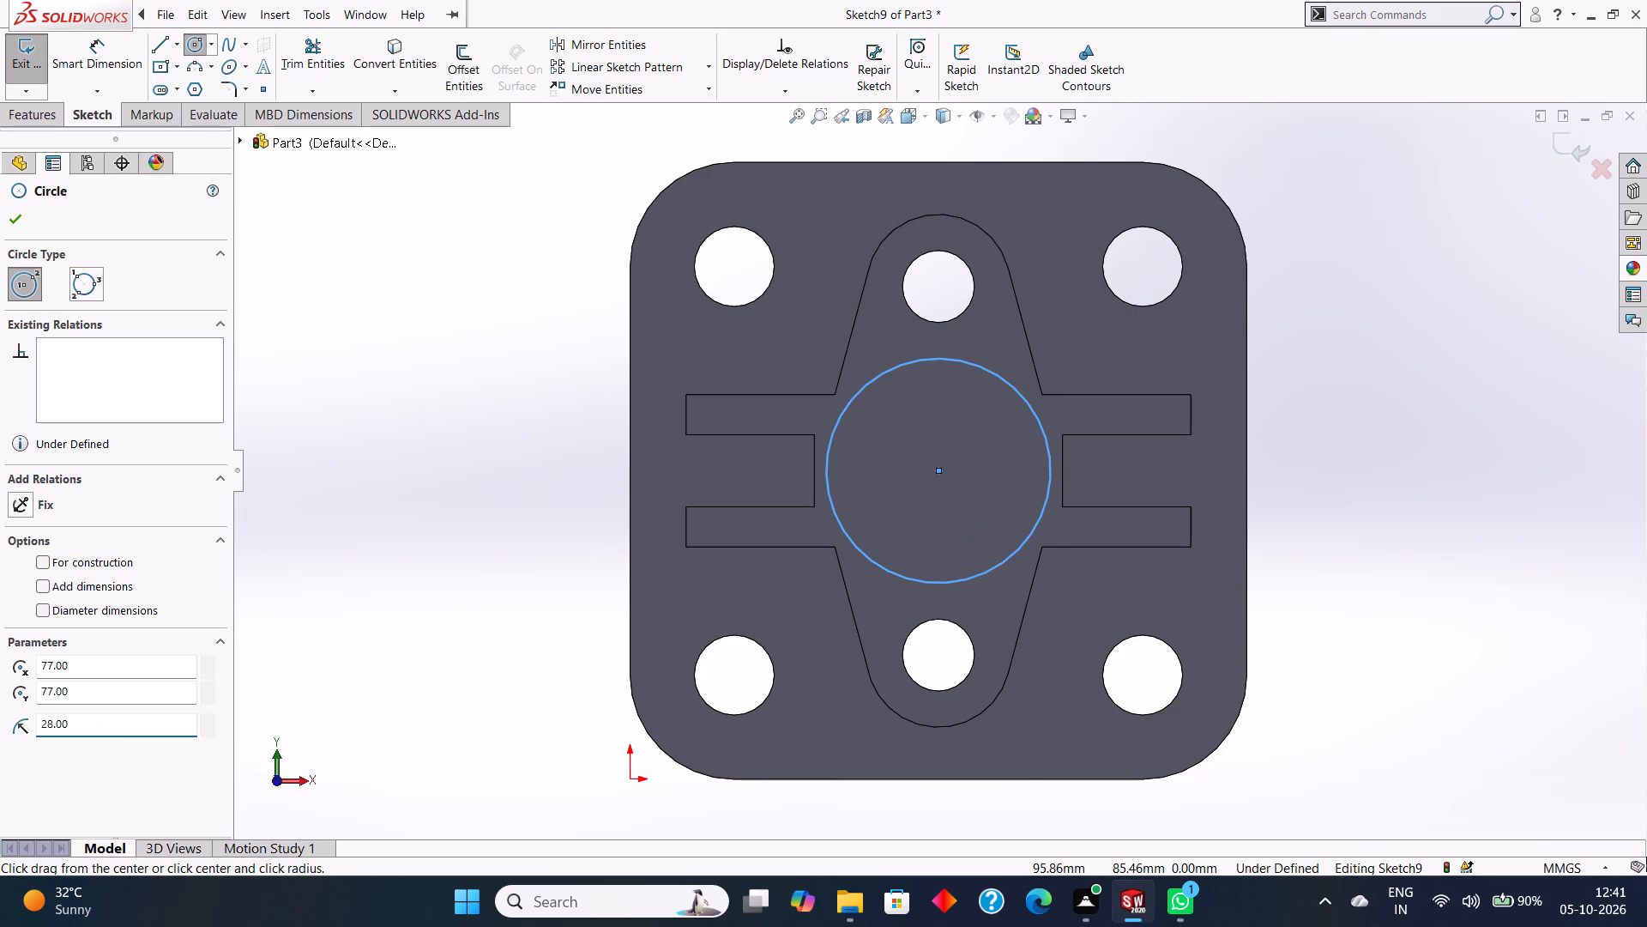
pyautogui.click(16, 219)
# Dimension the central circle with a diameter of 28 mm.
pyautogui.click(102, 48)
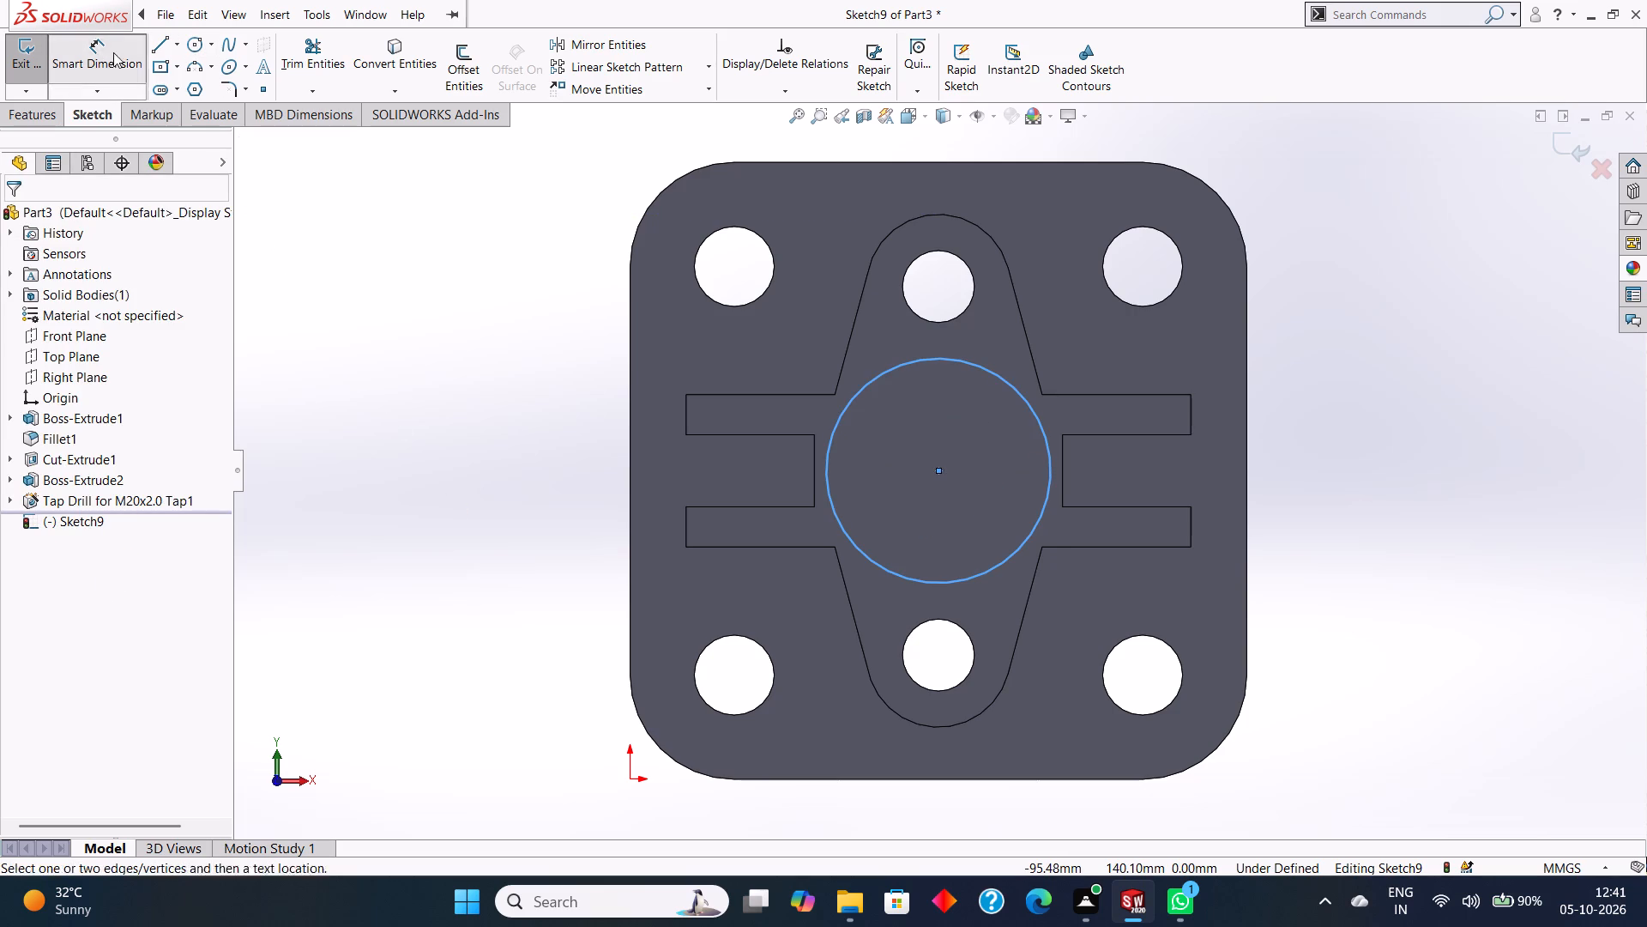
pyautogui.click(1016, 388)
pyautogui.click(1355, 402)
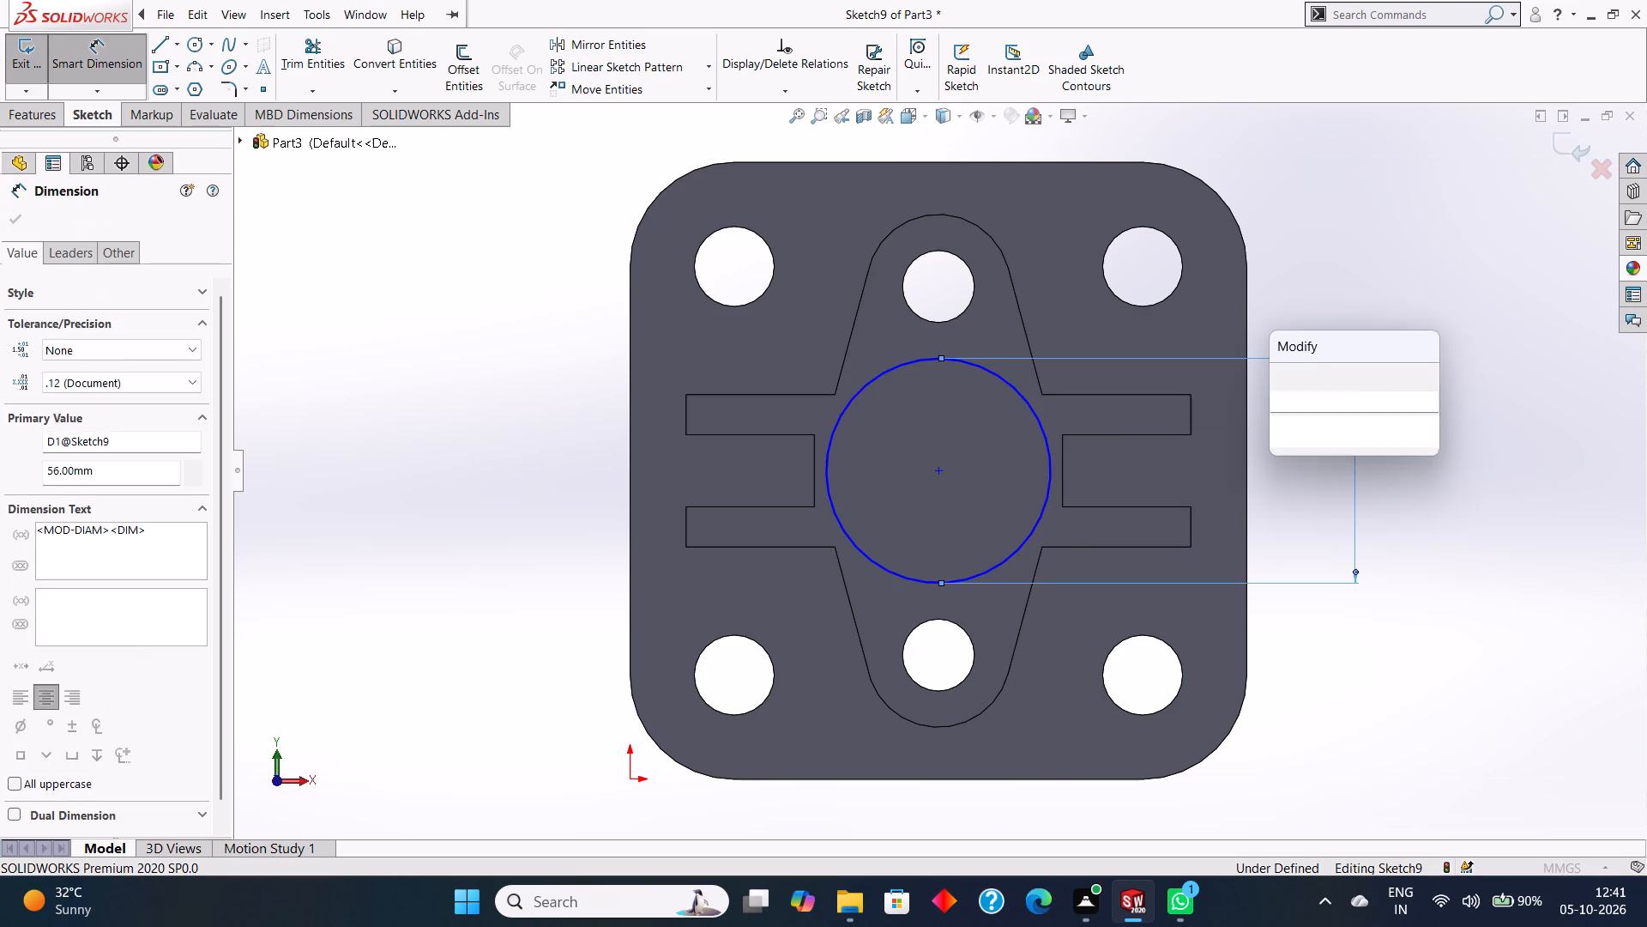
pyautogui.write('28')
pyautogui.press('Return')
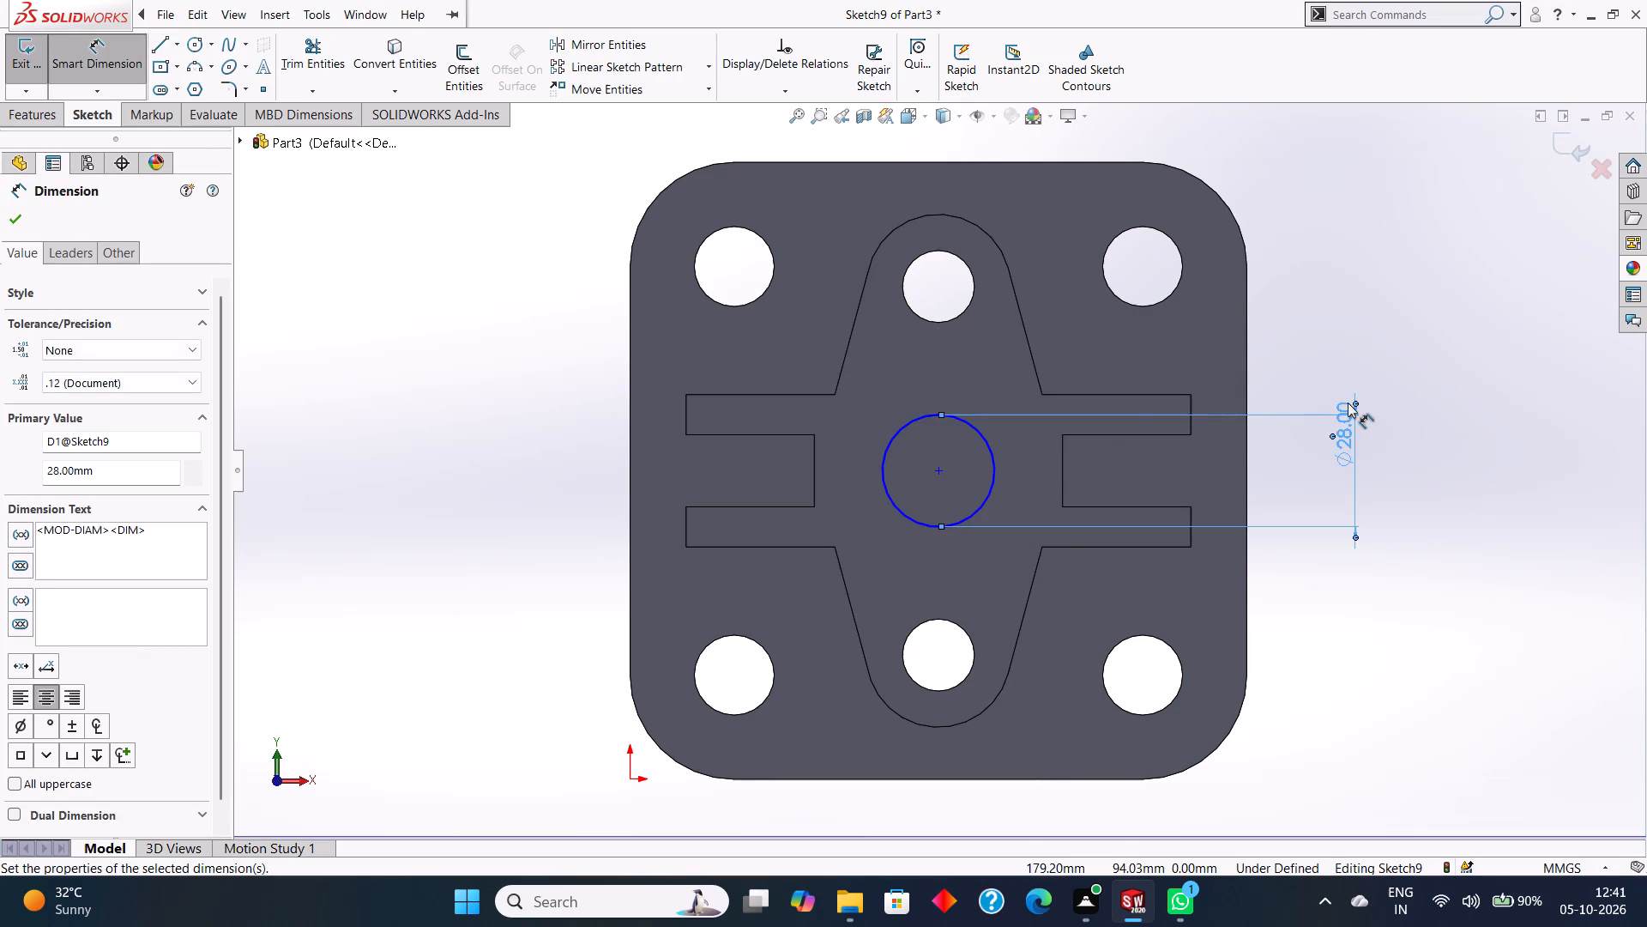
pyautogui.click(14, 224)
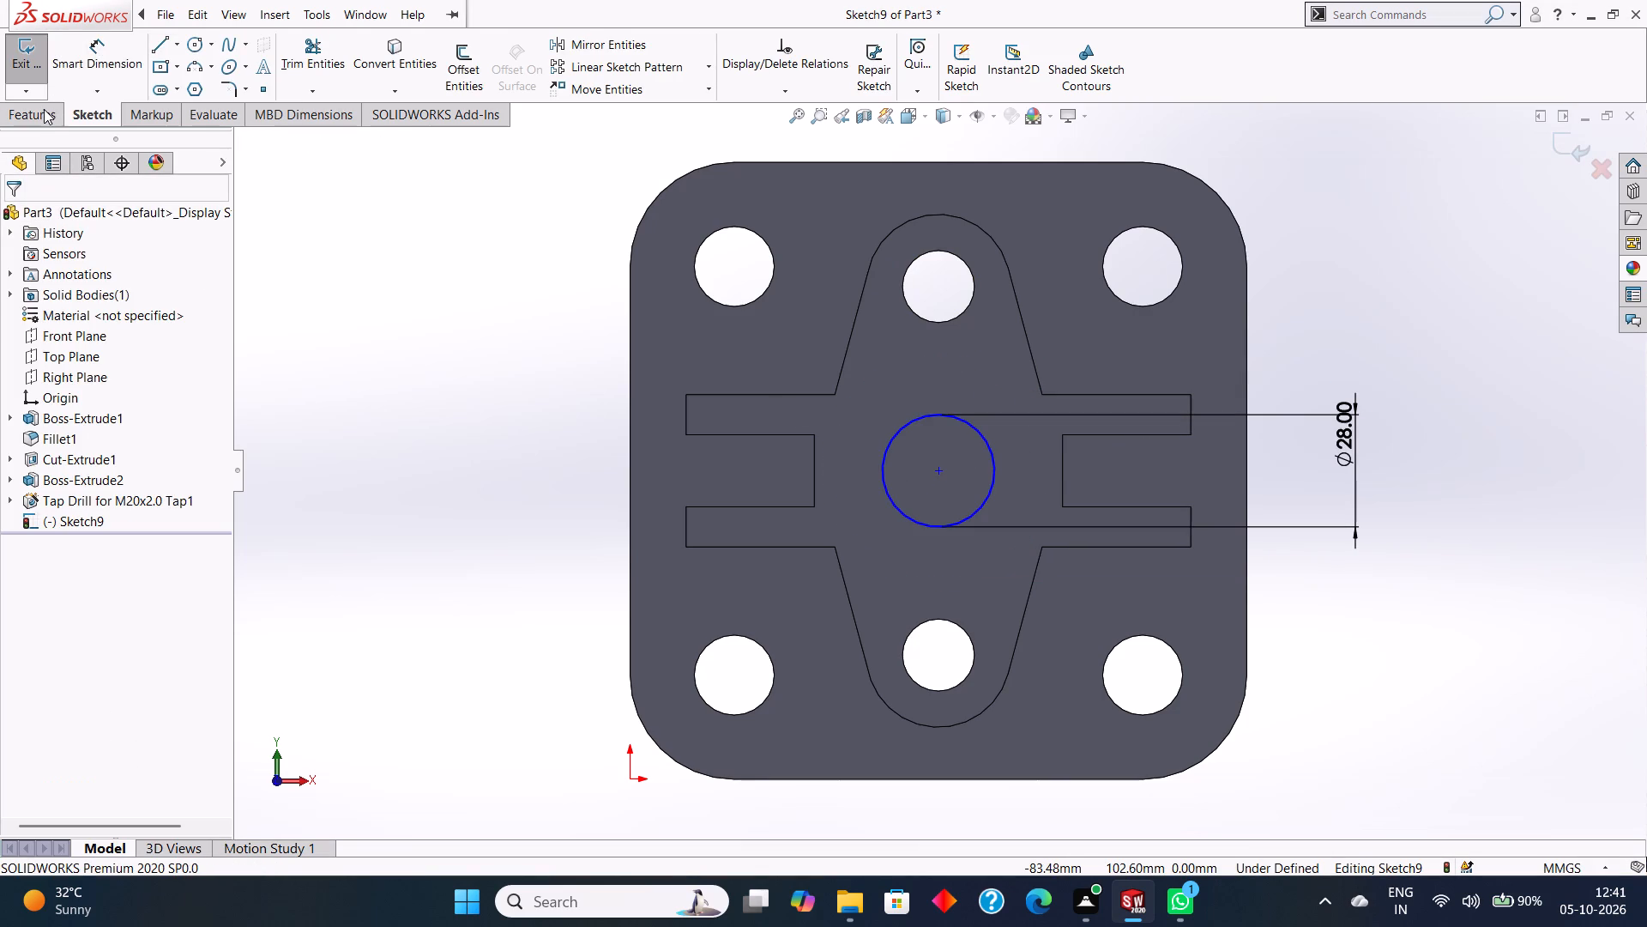
# Cut the 28 mm circle through the whole part with an Extruded Cut using the Through All end condition.
pyautogui.click(44, 109)
pyautogui.click(294, 80)
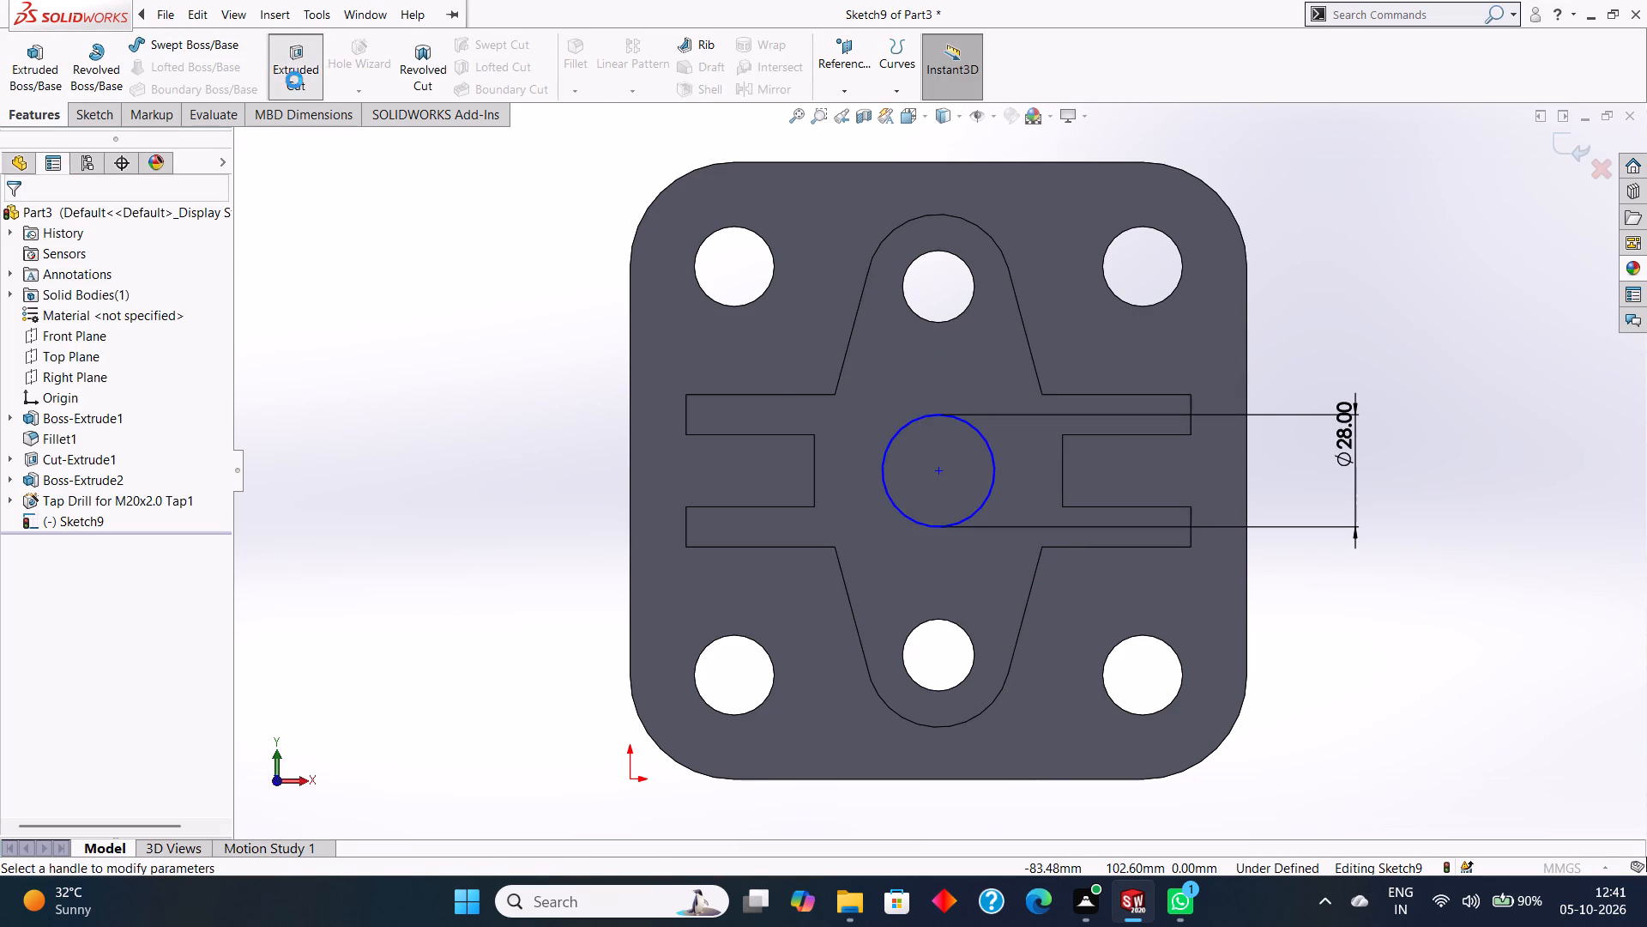
pyautogui.moveTo(1385, 639); pyautogui.dragTo(1385, 309, button='middle')
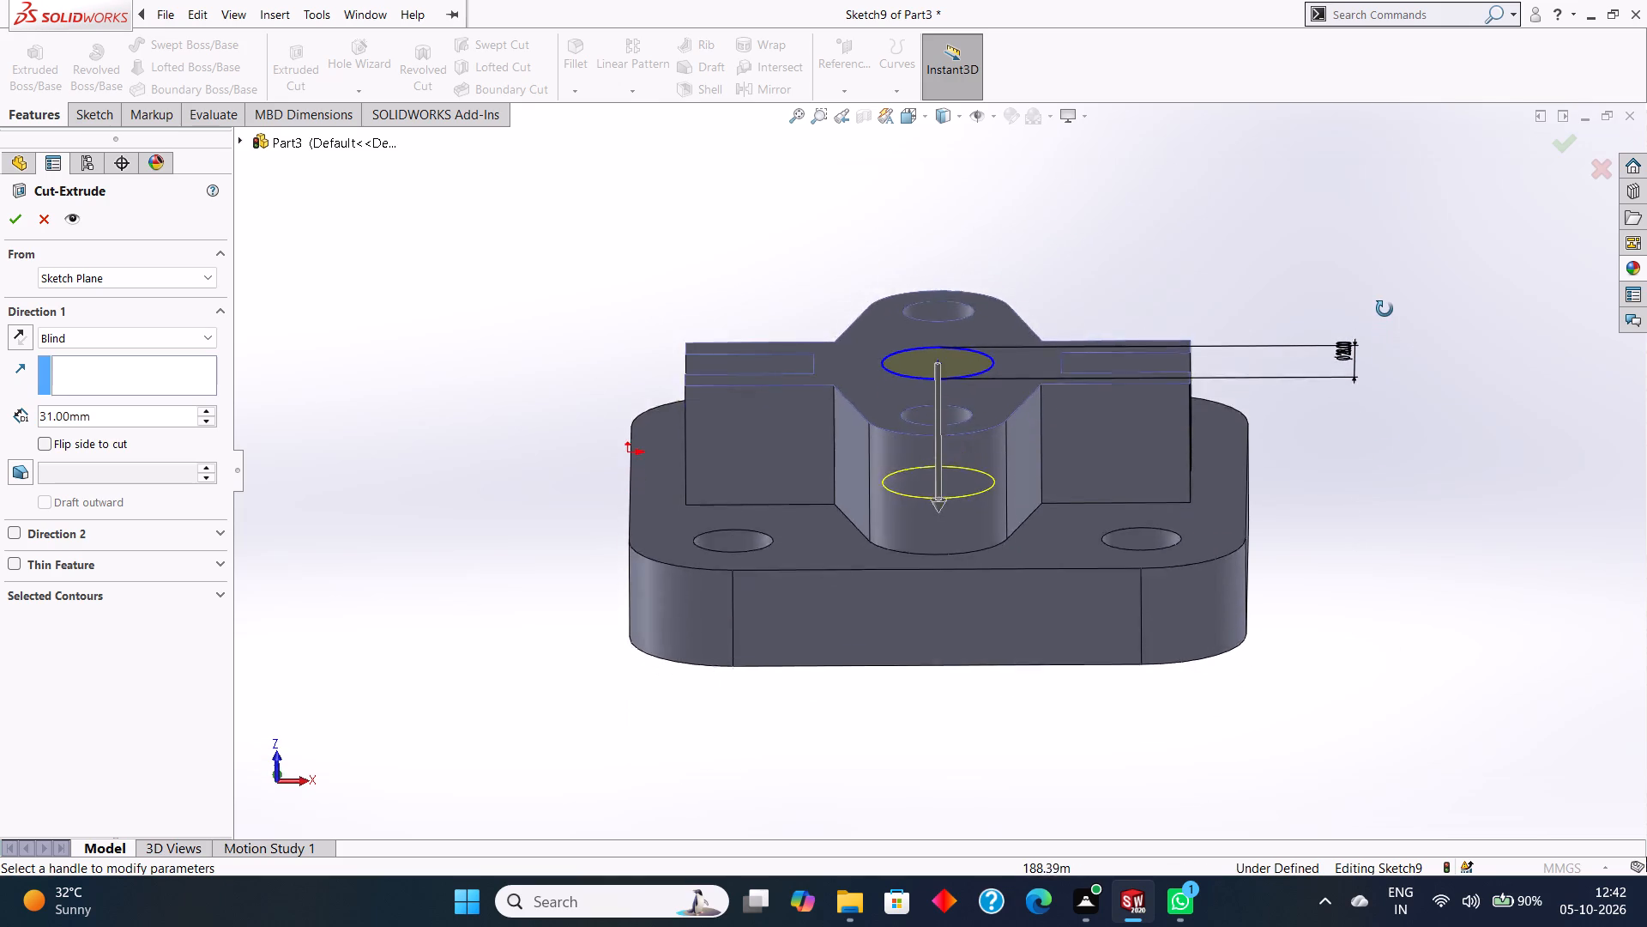
pyautogui.moveTo(1385, 309); pyautogui.dragTo(1385, 279, button='middle')
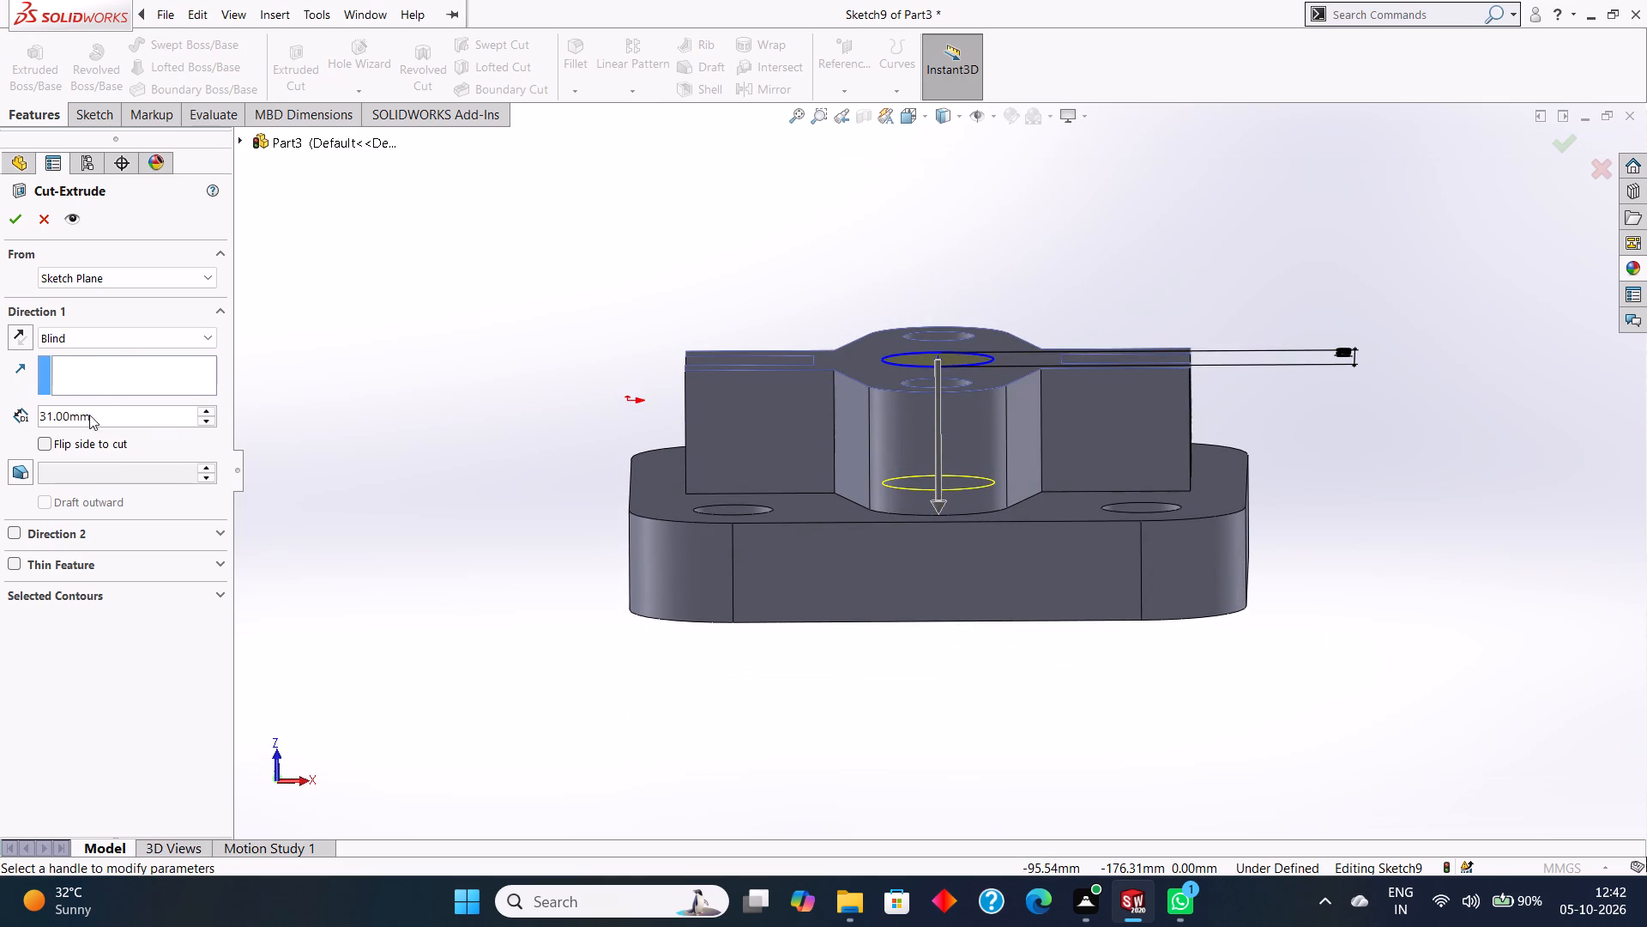
pyautogui.click(118, 341)
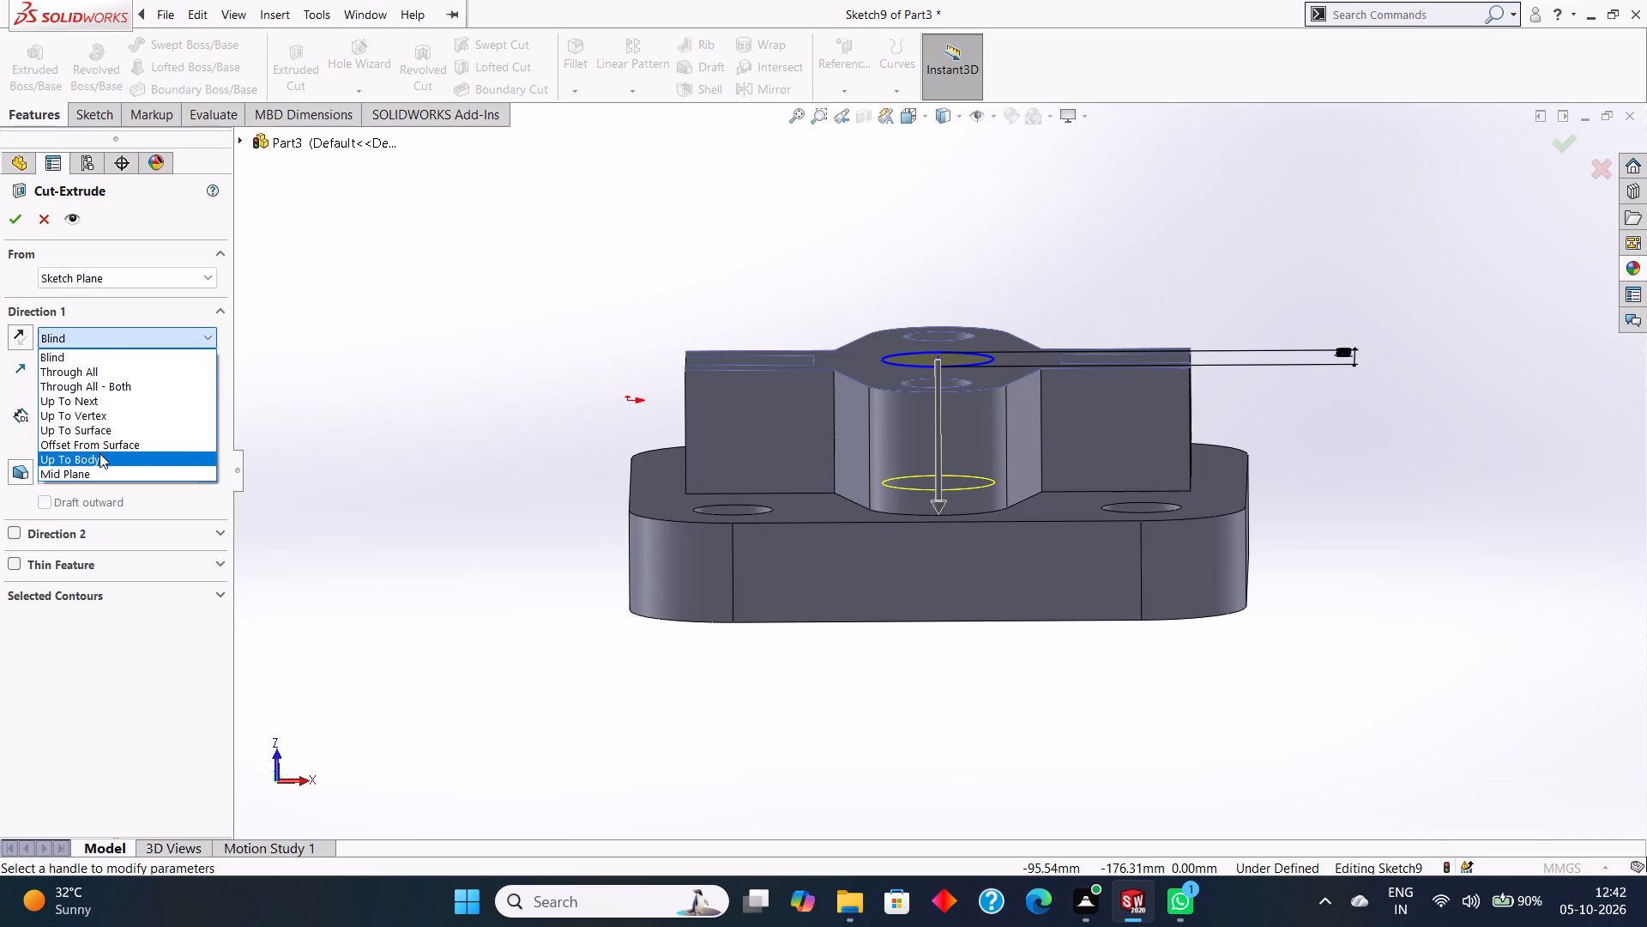
pyautogui.click(95, 370)
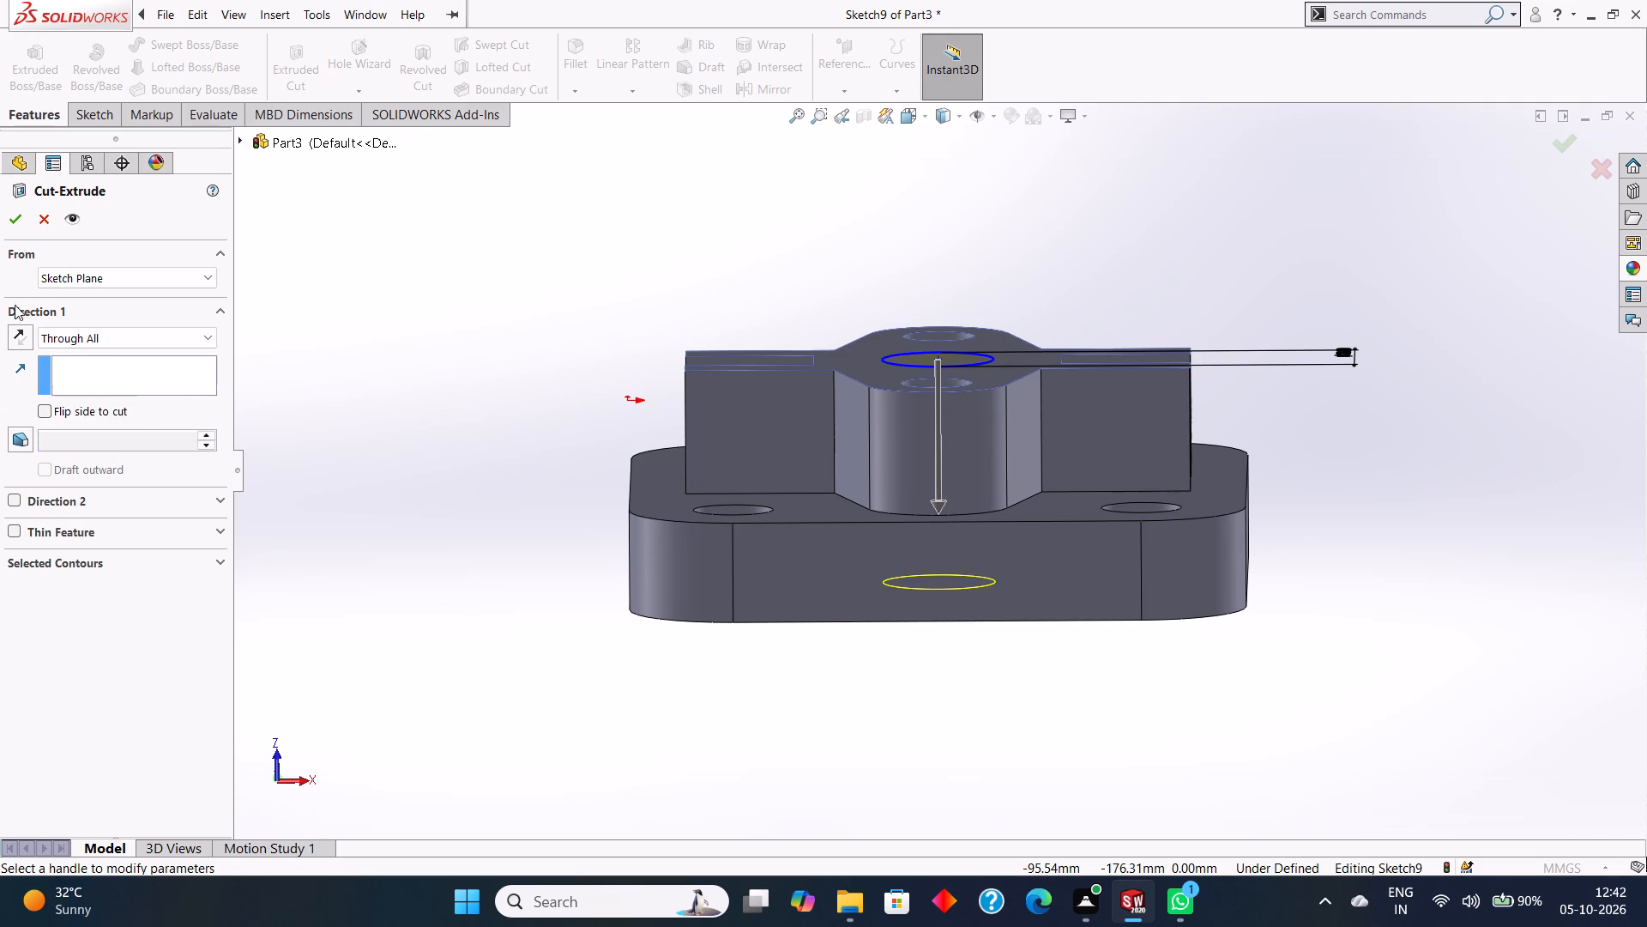
pyautogui.click(14, 224)
pyautogui.click(1202, 239)
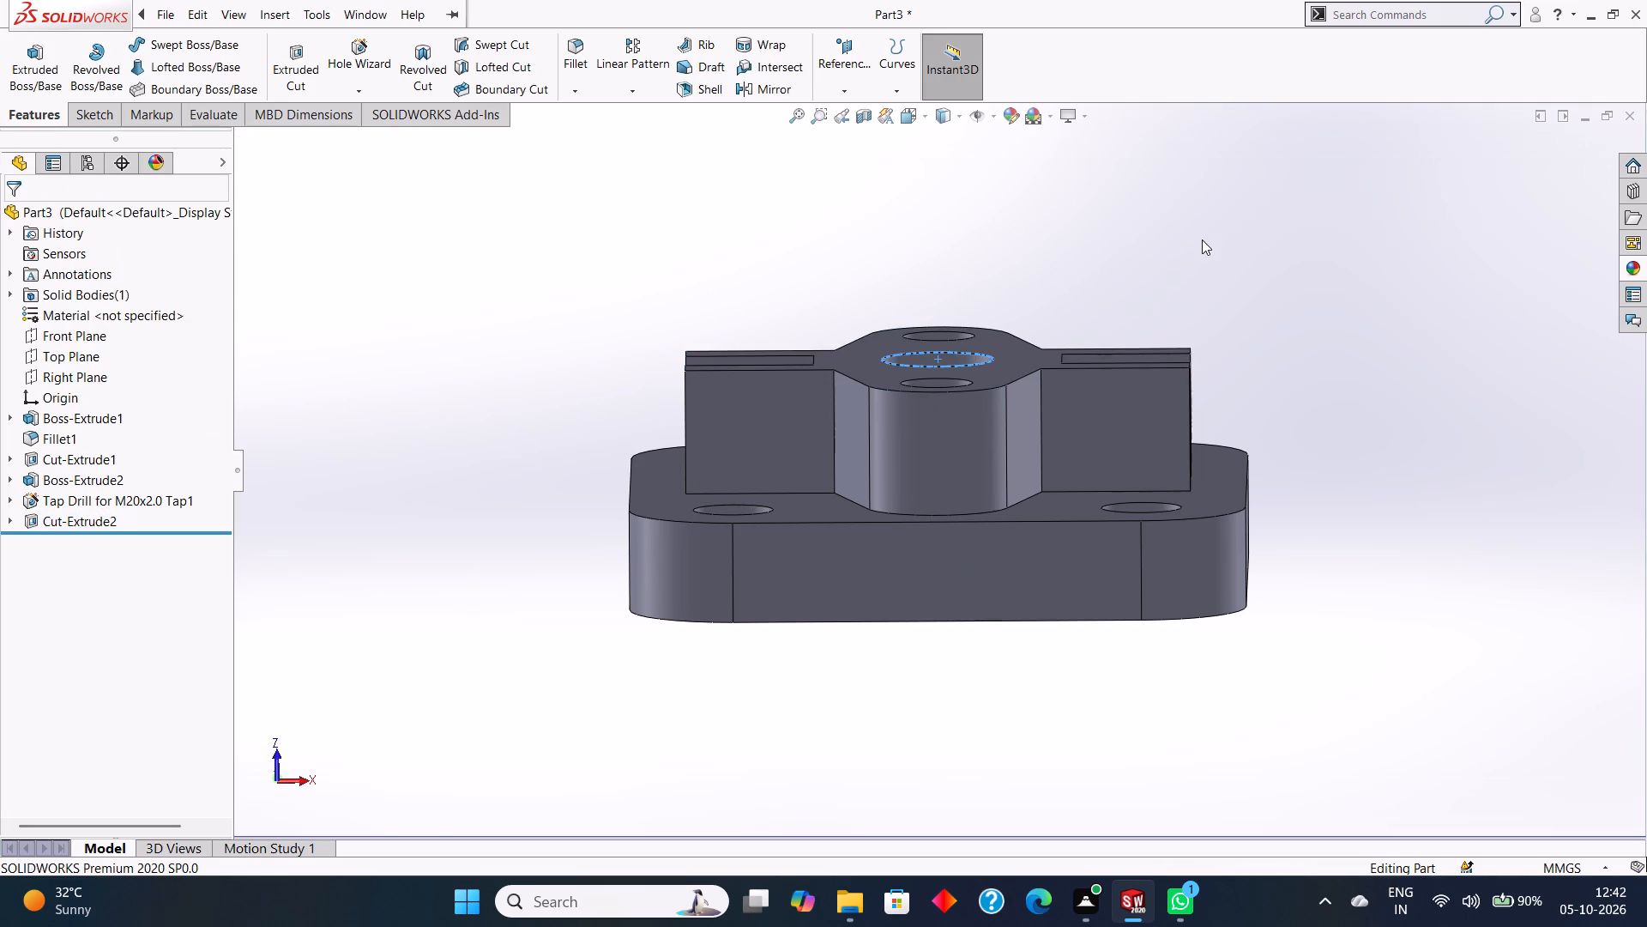
# Start a new sketch on the boss's top face.
pyautogui.moveTo(1206, 234); pyautogui.dragTo(1221, 384, button='middle')
pyautogui.click(1003, 319)
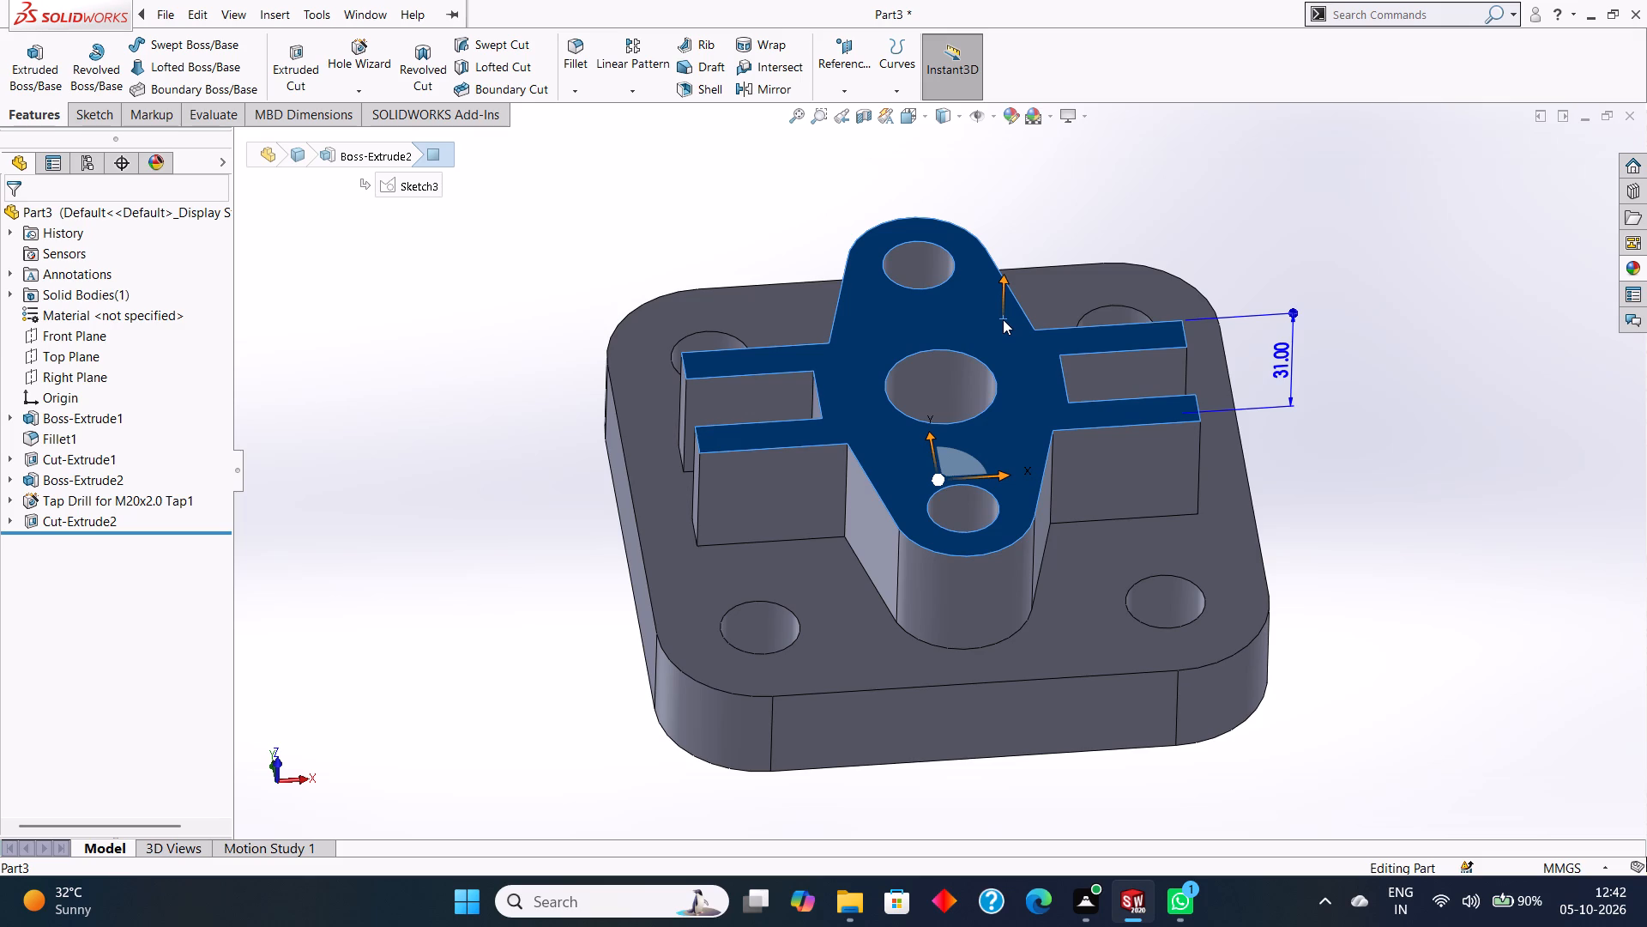
pyautogui.hotkey('ctrl', '8')
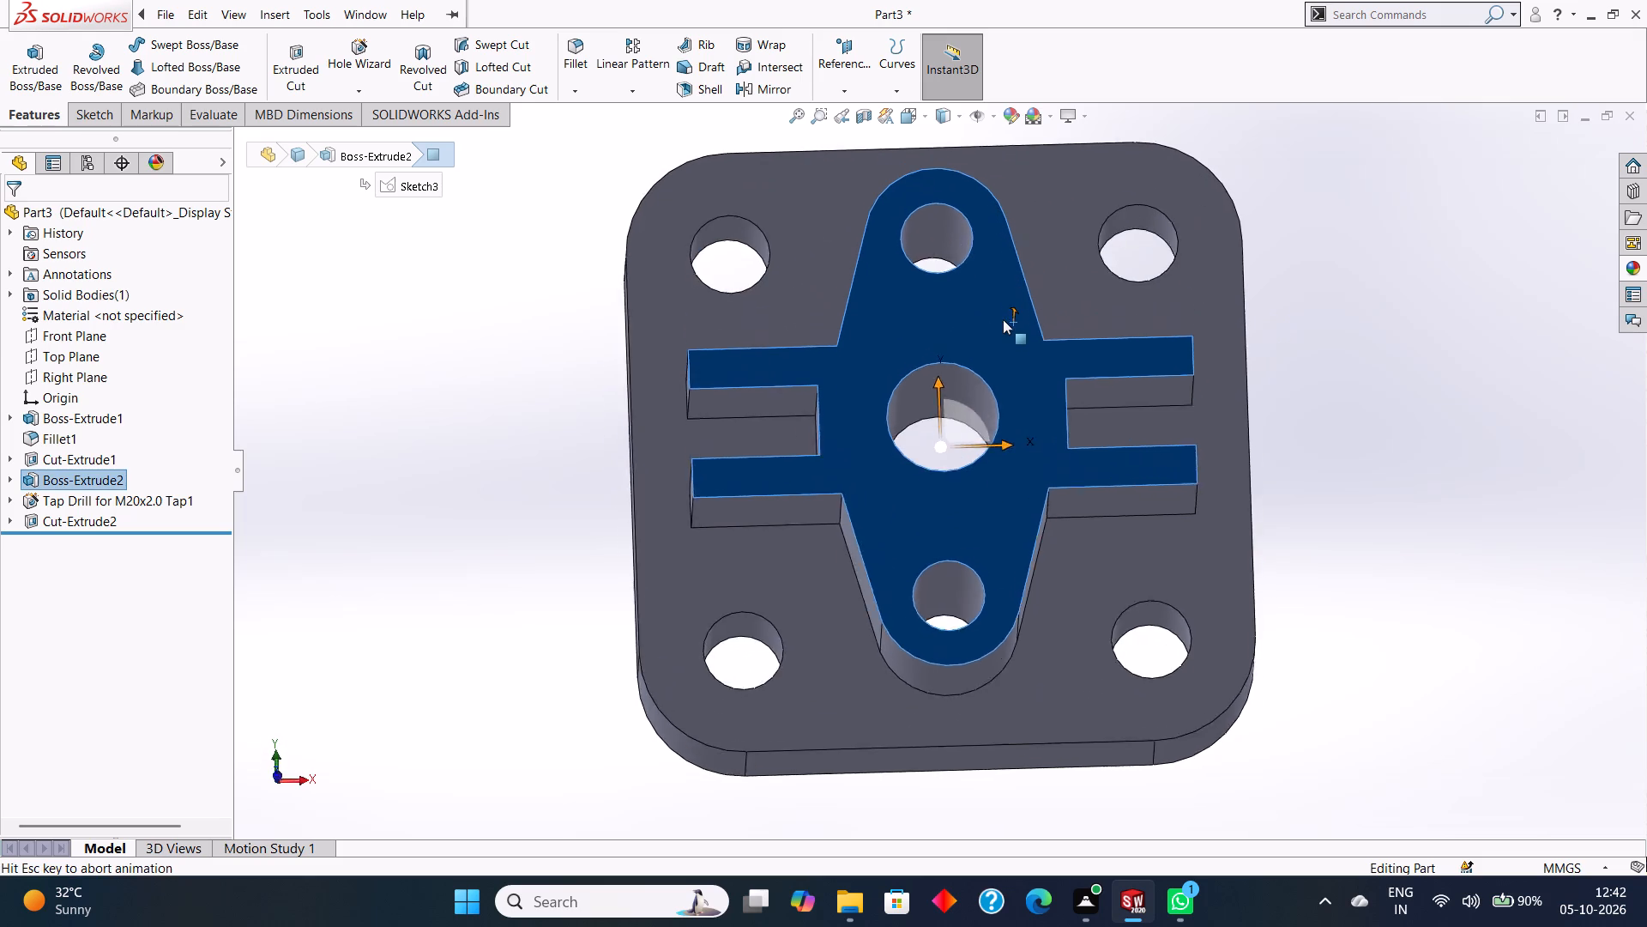
pyautogui.rightClick(1004, 342)
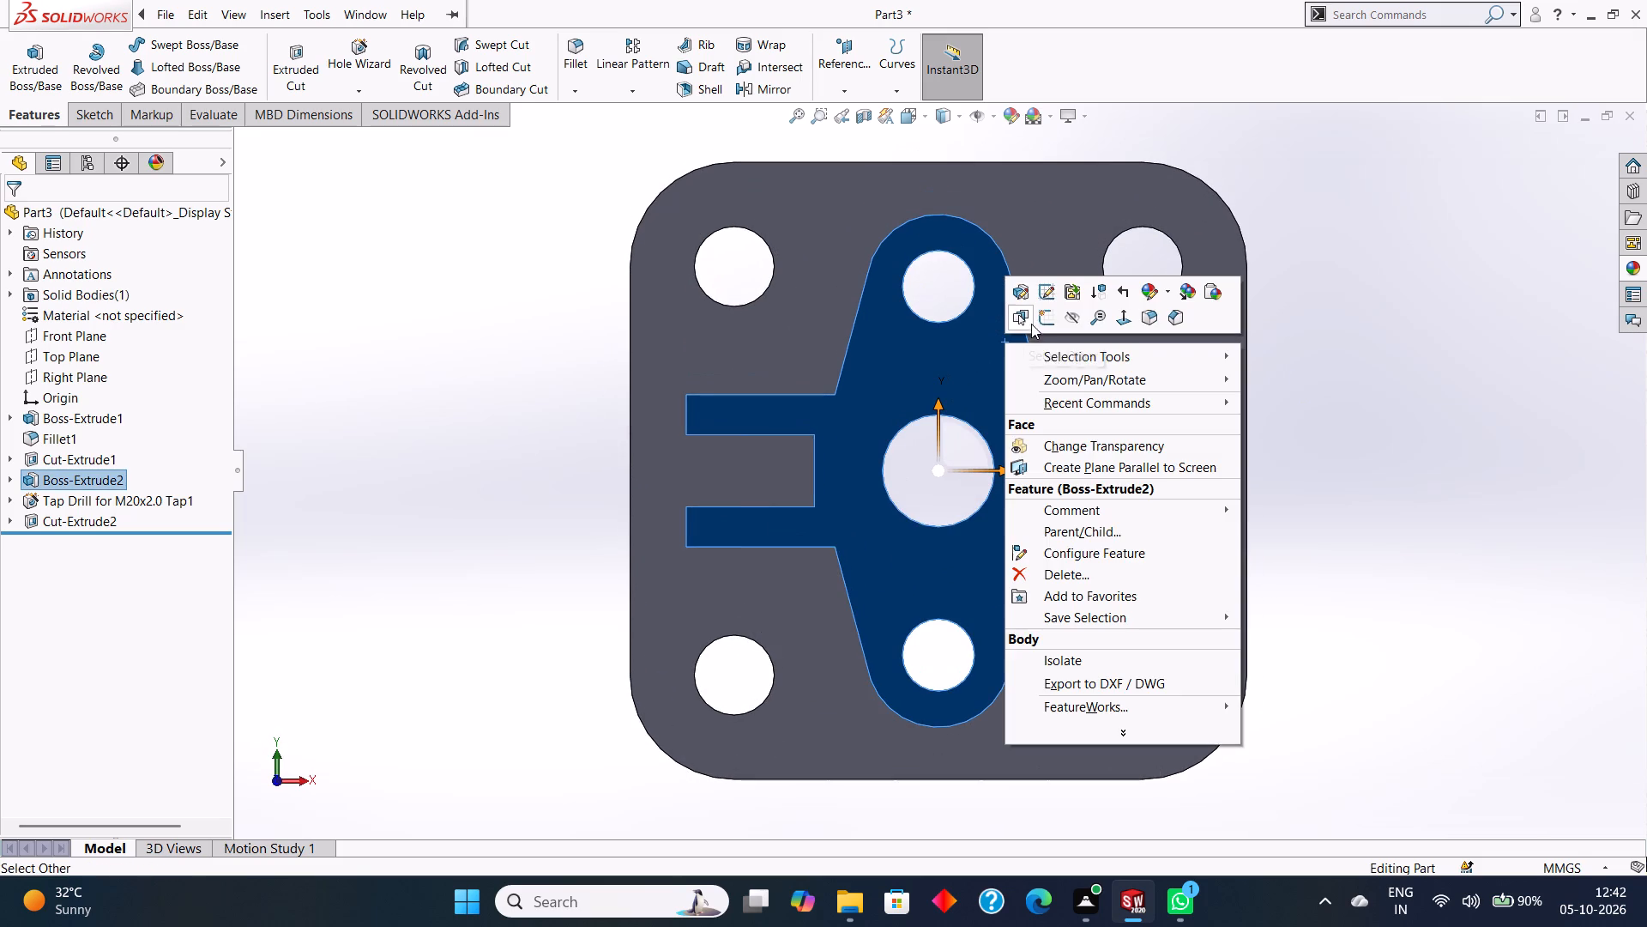
pyautogui.click(1040, 318)
pyautogui.press('Escape')
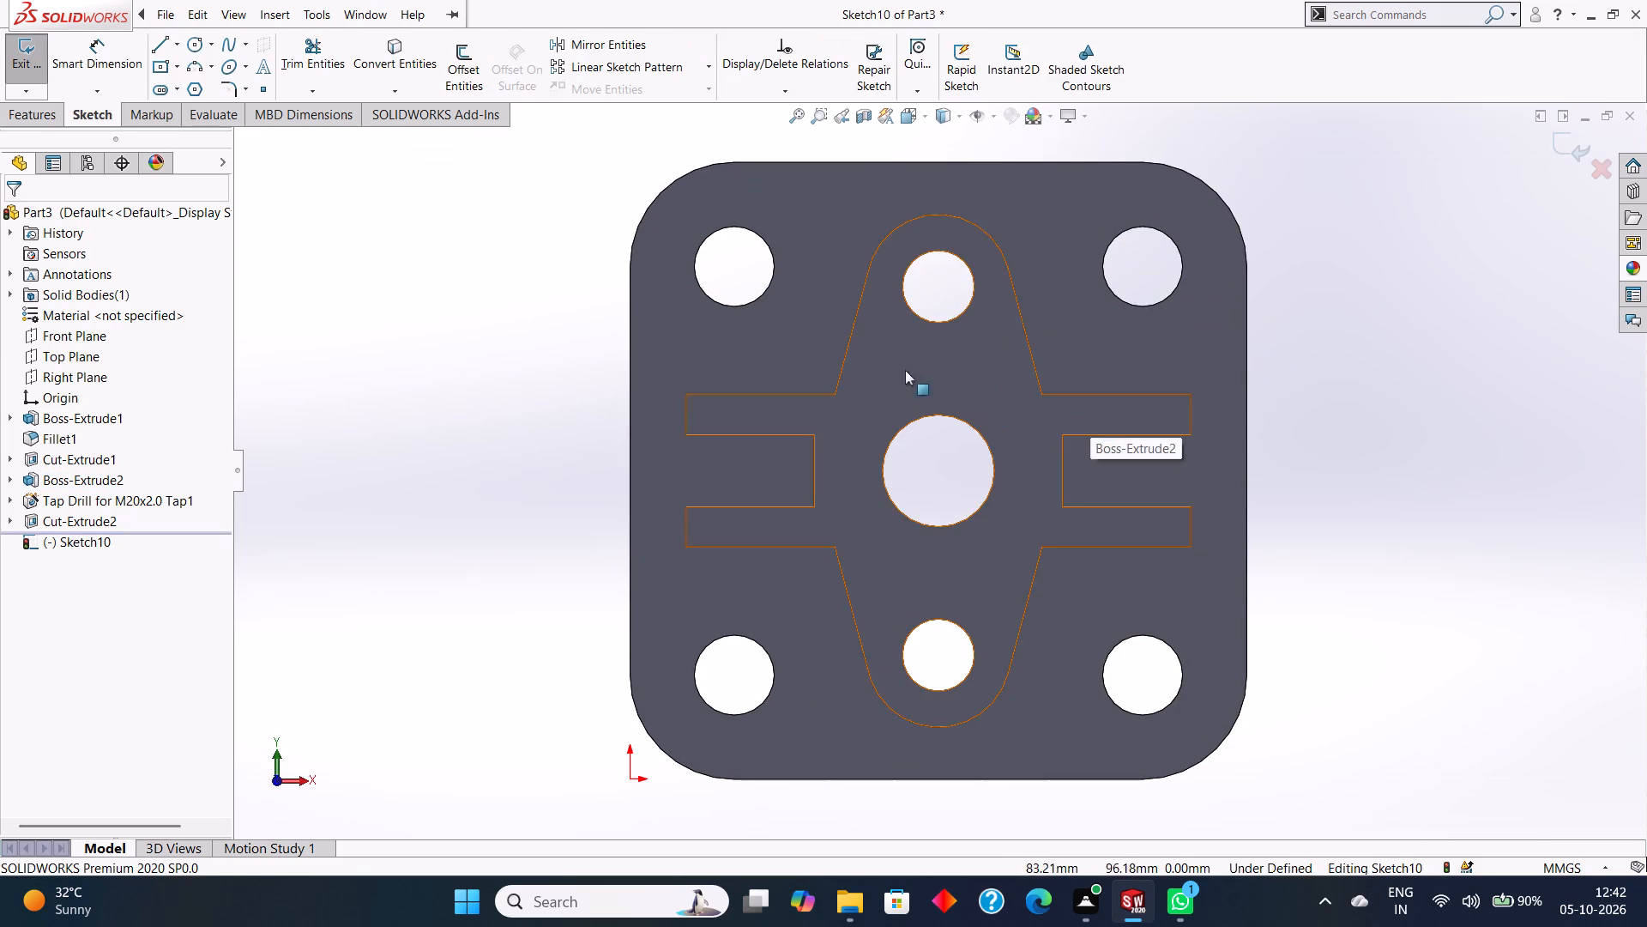
# Sketch a circle concentric with the central 28 mm hole and set its radius to 20 mm.
pyautogui.click(195, 46)
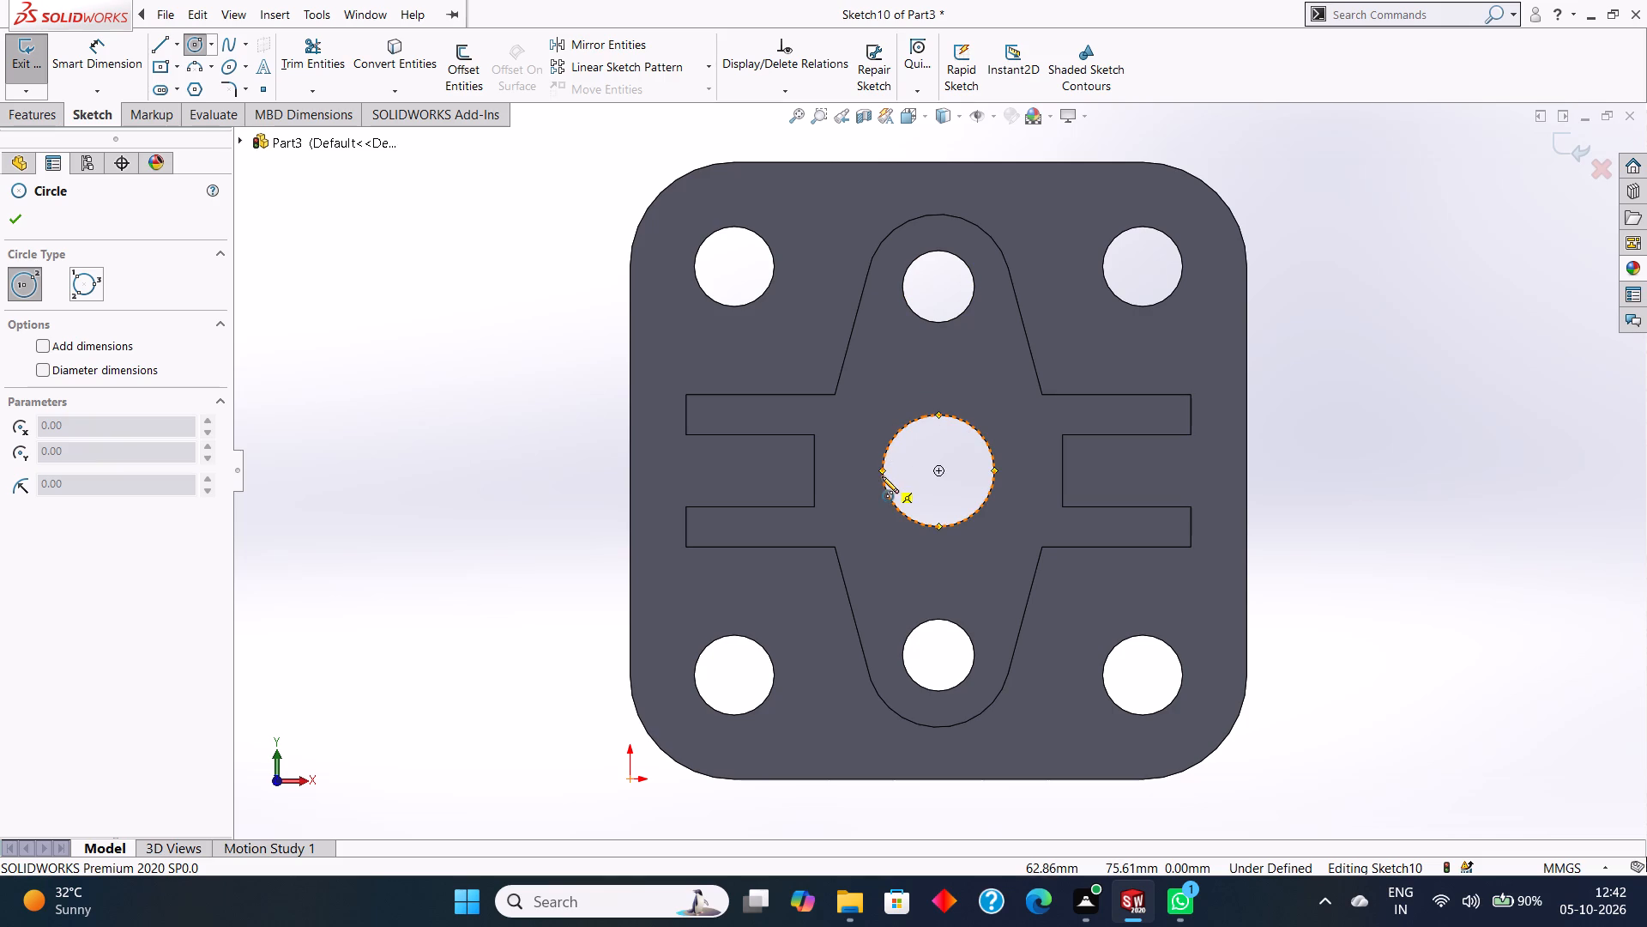
pyautogui.moveTo(937, 470); pyautogui.dragTo(974, 508)
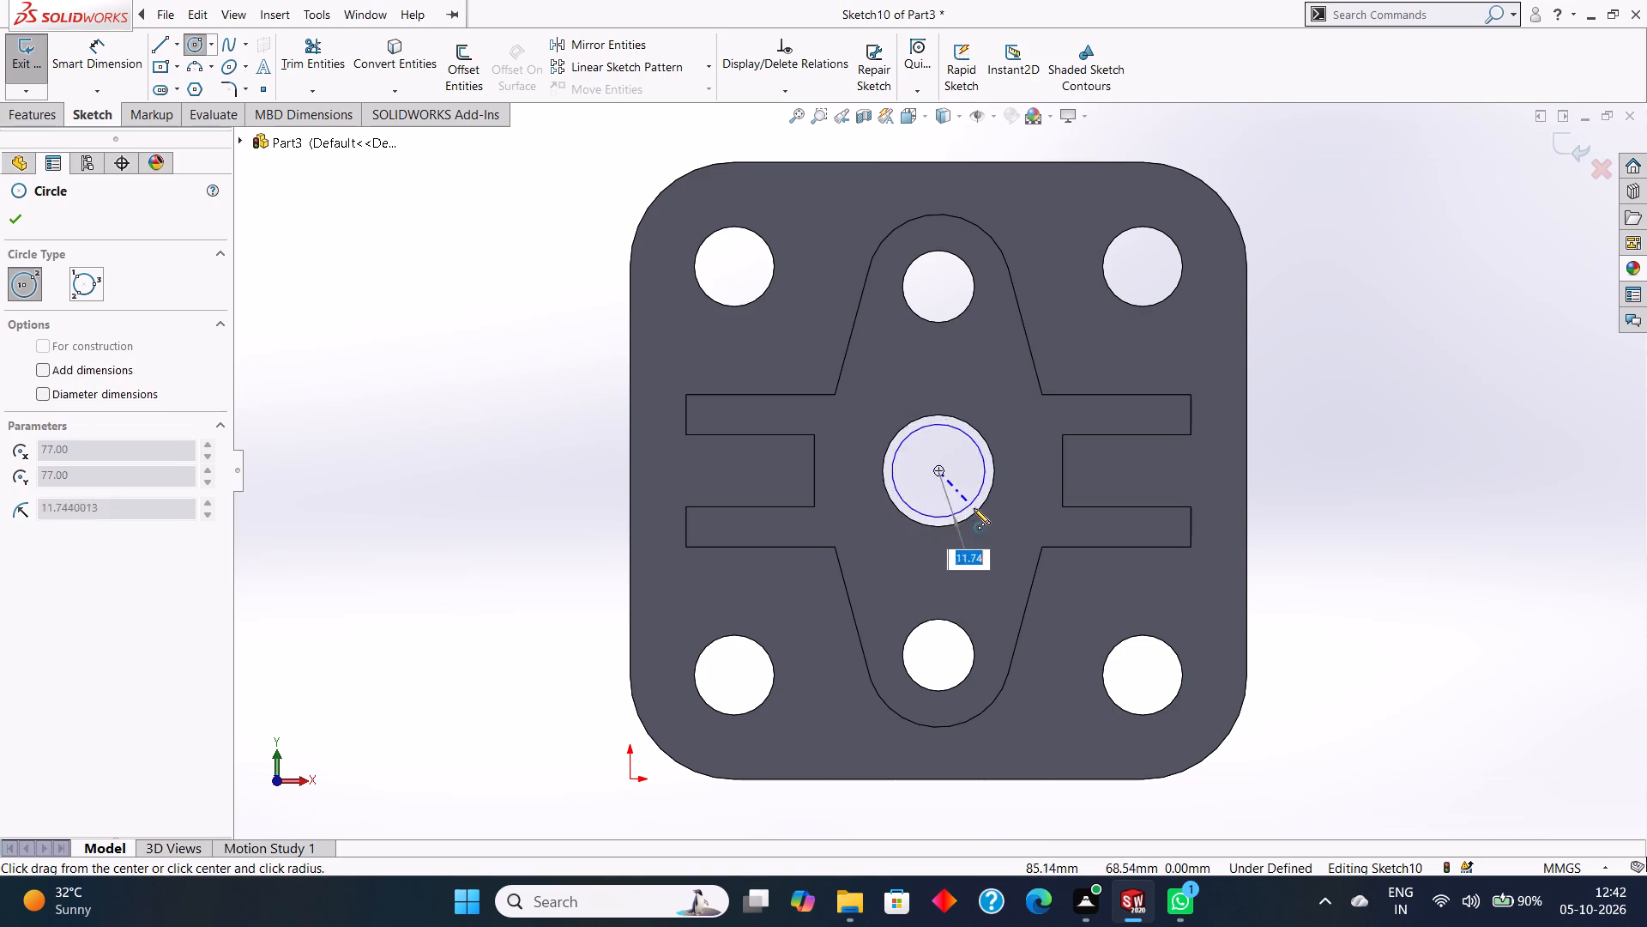
pyautogui.moveTo(974, 508); pyautogui.dragTo(998, 532)
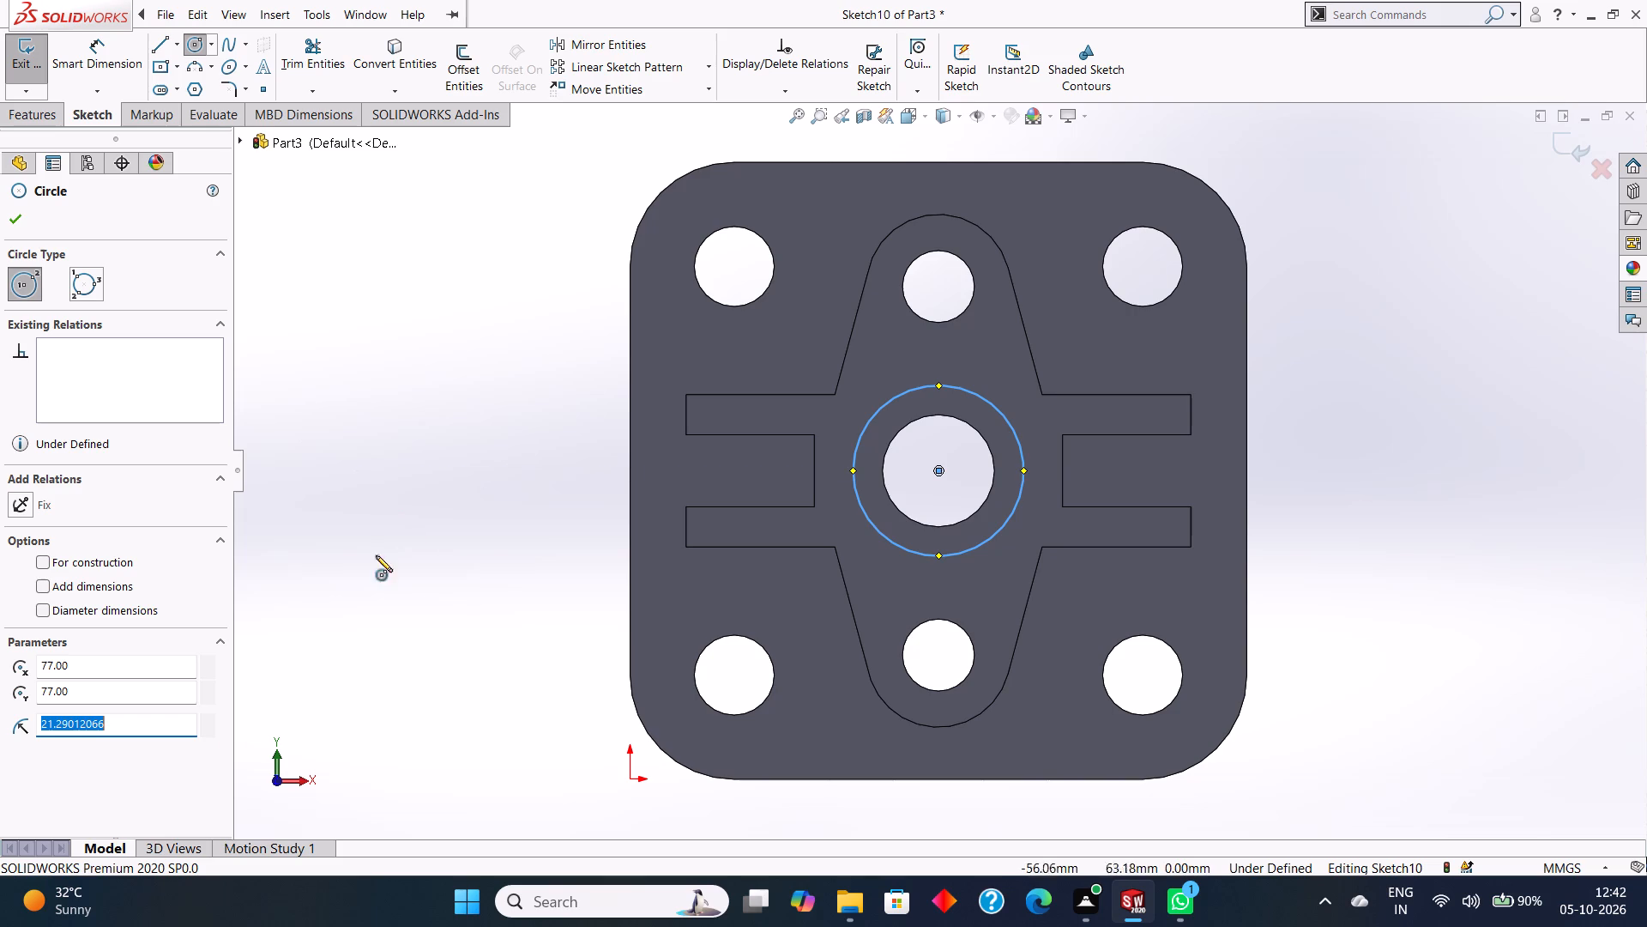
pyautogui.write('20')
pyautogui.press('Return')
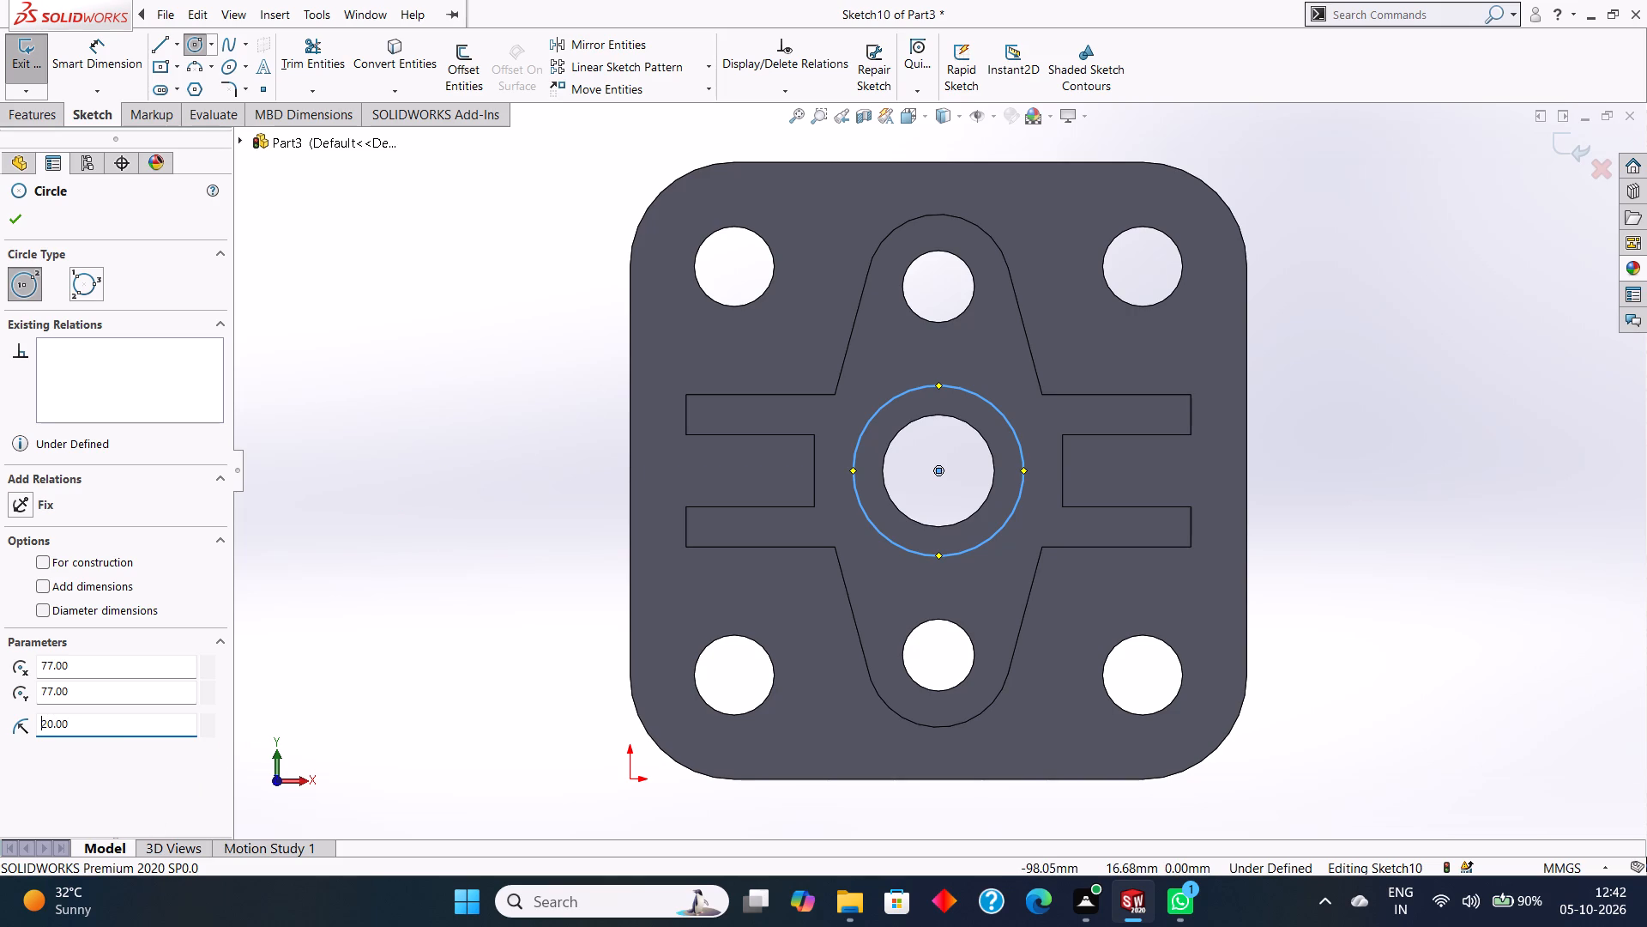
pyautogui.click(9, 216)
# Cut the 20 mm radius circle into the boss with a Blind Extruded Cut 26 mm deep.
pyautogui.click(29, 116)
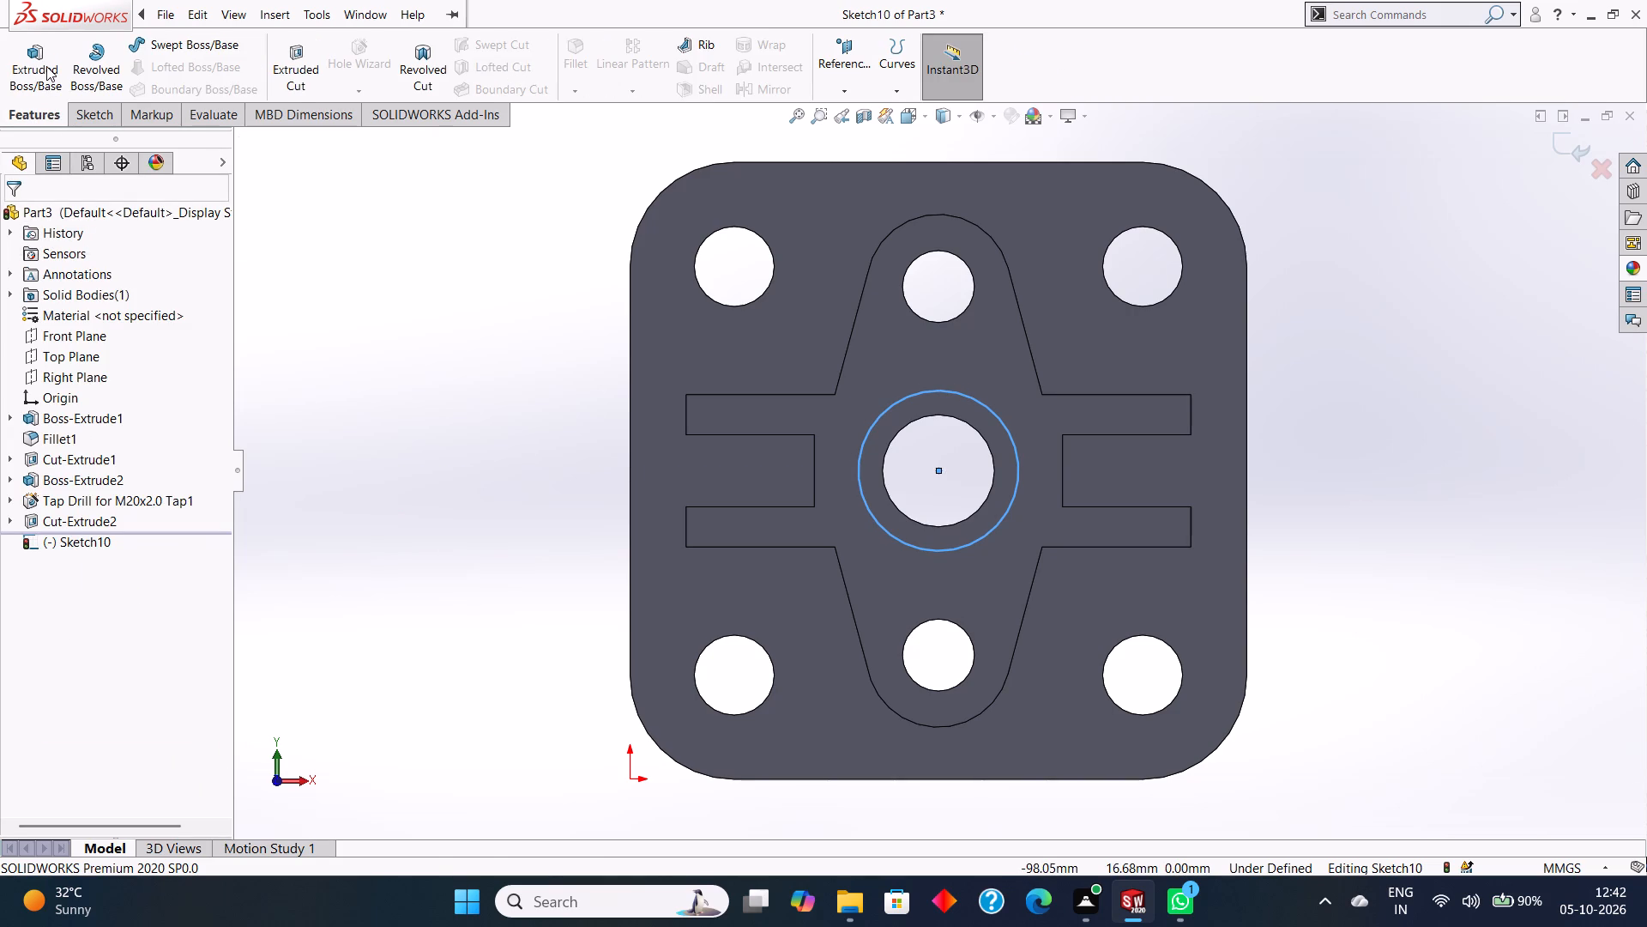
pyautogui.click(272, 49)
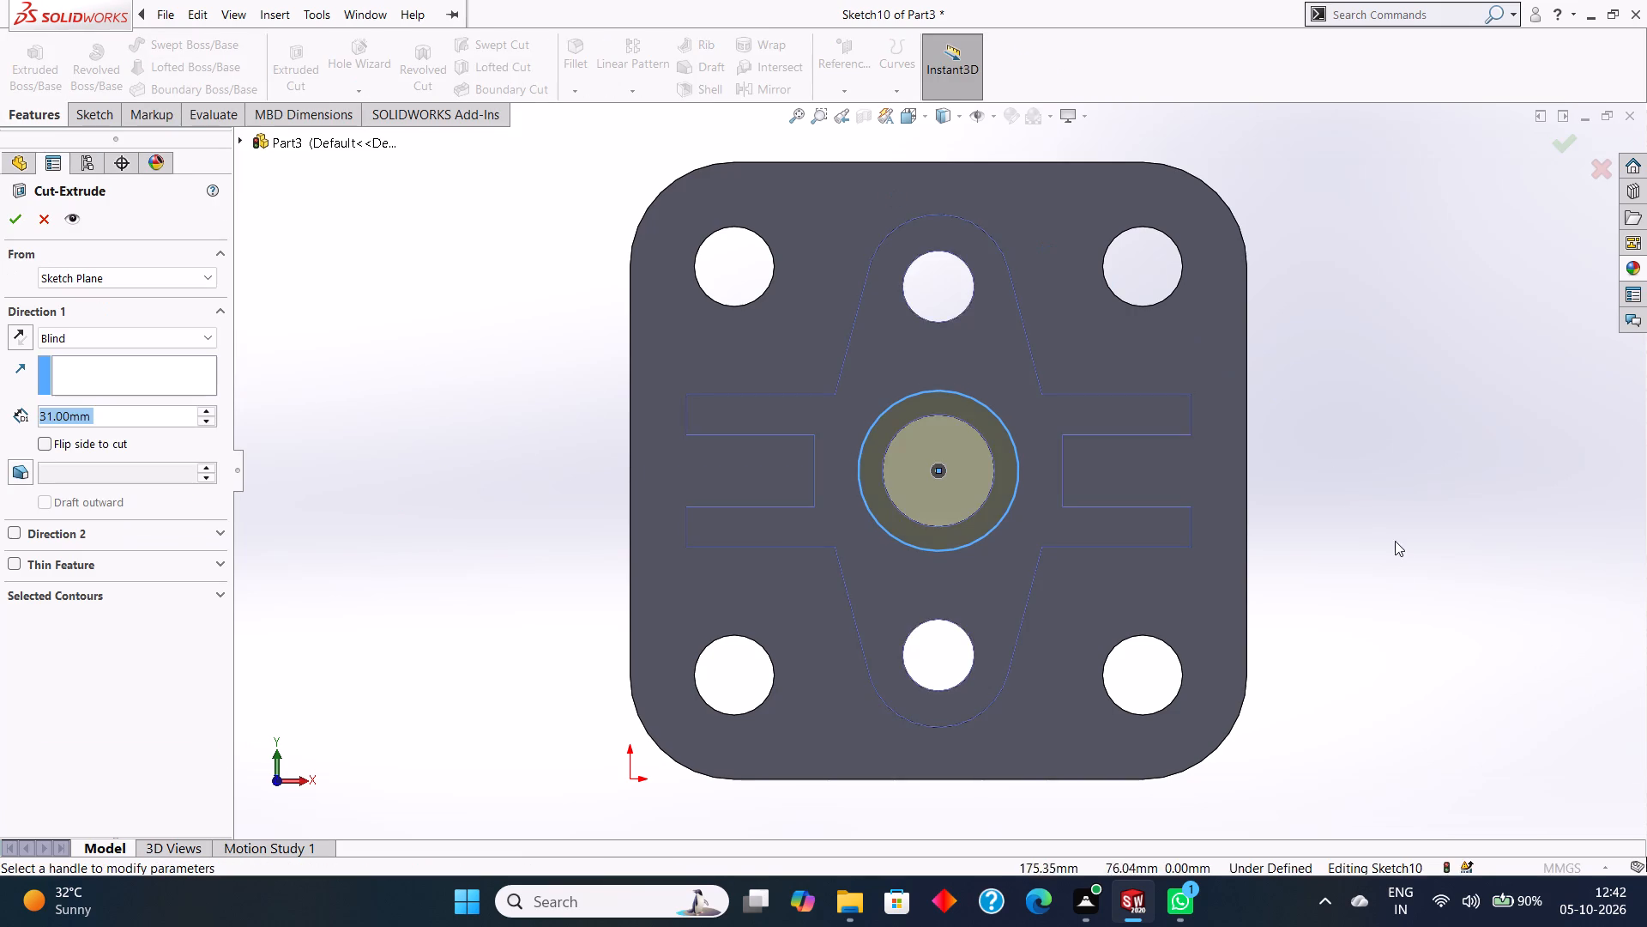
pyautogui.moveTo(1421, 603); pyautogui.dragTo(1423, 331, button='middle')
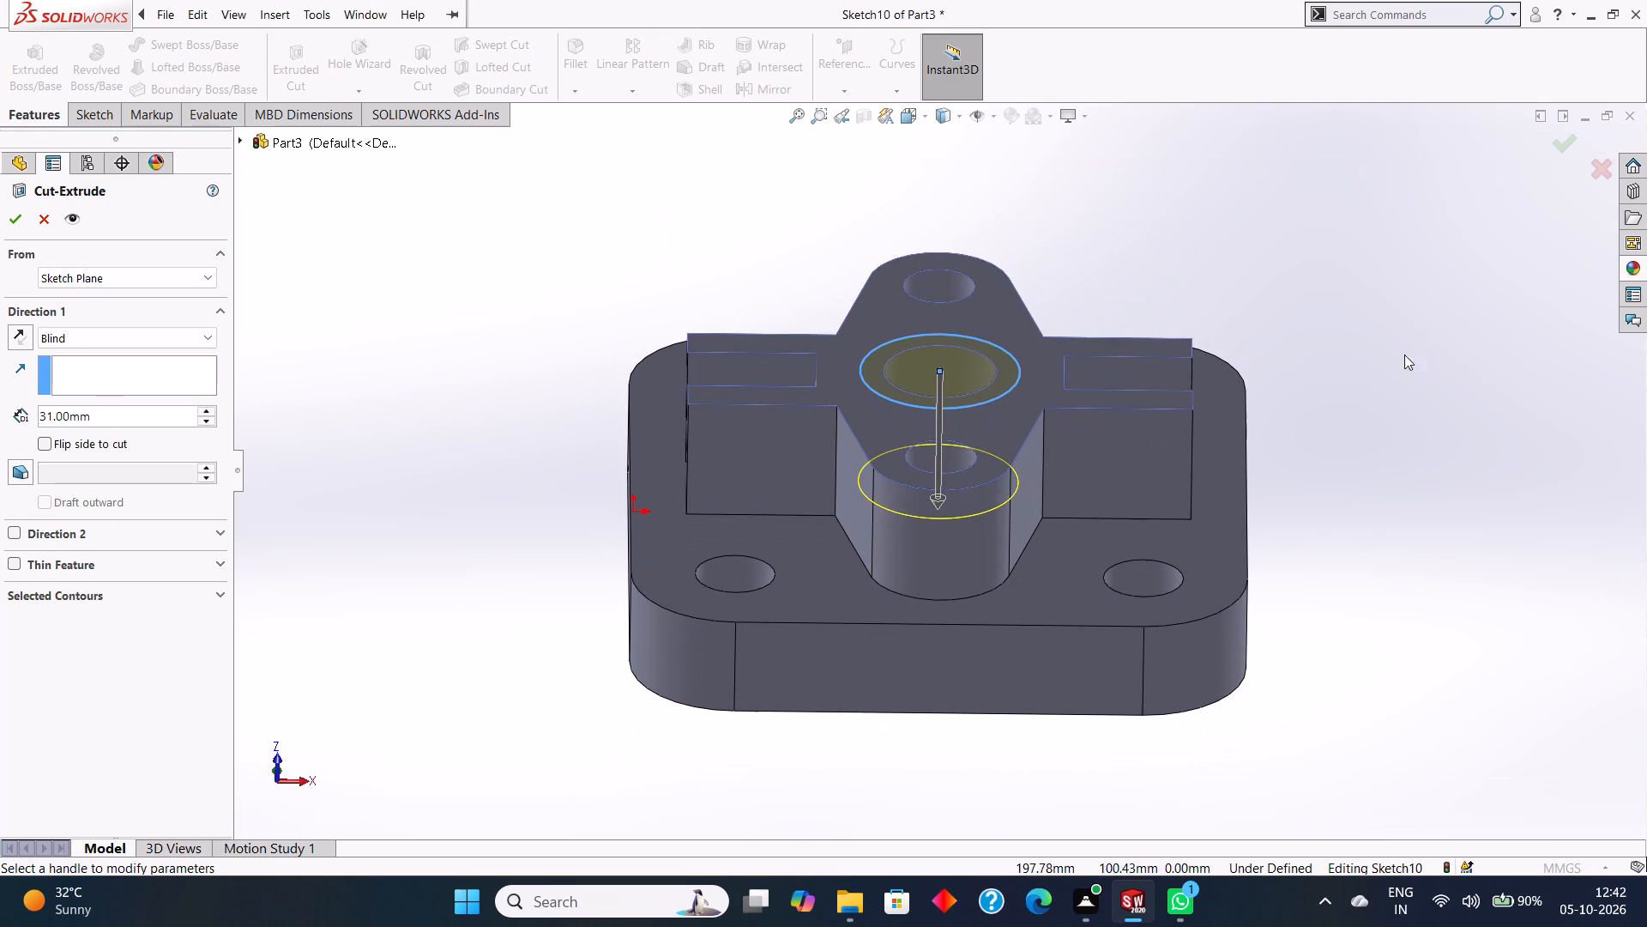
pyautogui.click(104, 408)
pyautogui.moveTo(144, 411); pyautogui.dragTo(41, 417)
pyautogui.write('26')
pyautogui.press('Return')
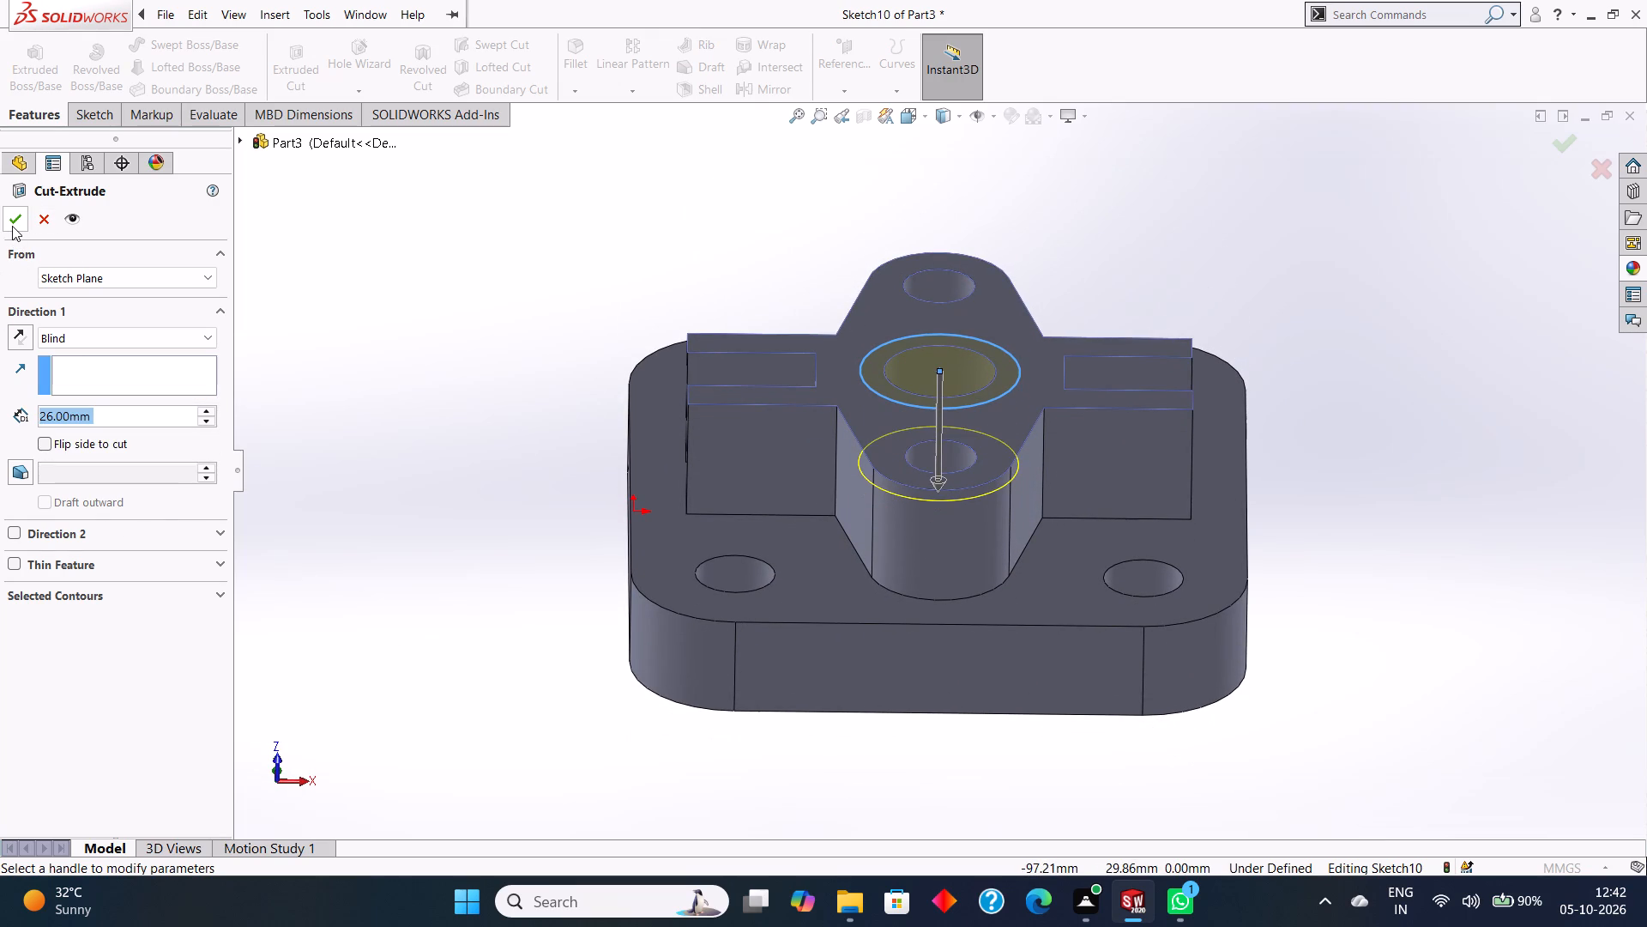
pyautogui.click(12, 226)
pyautogui.click(1599, 336)
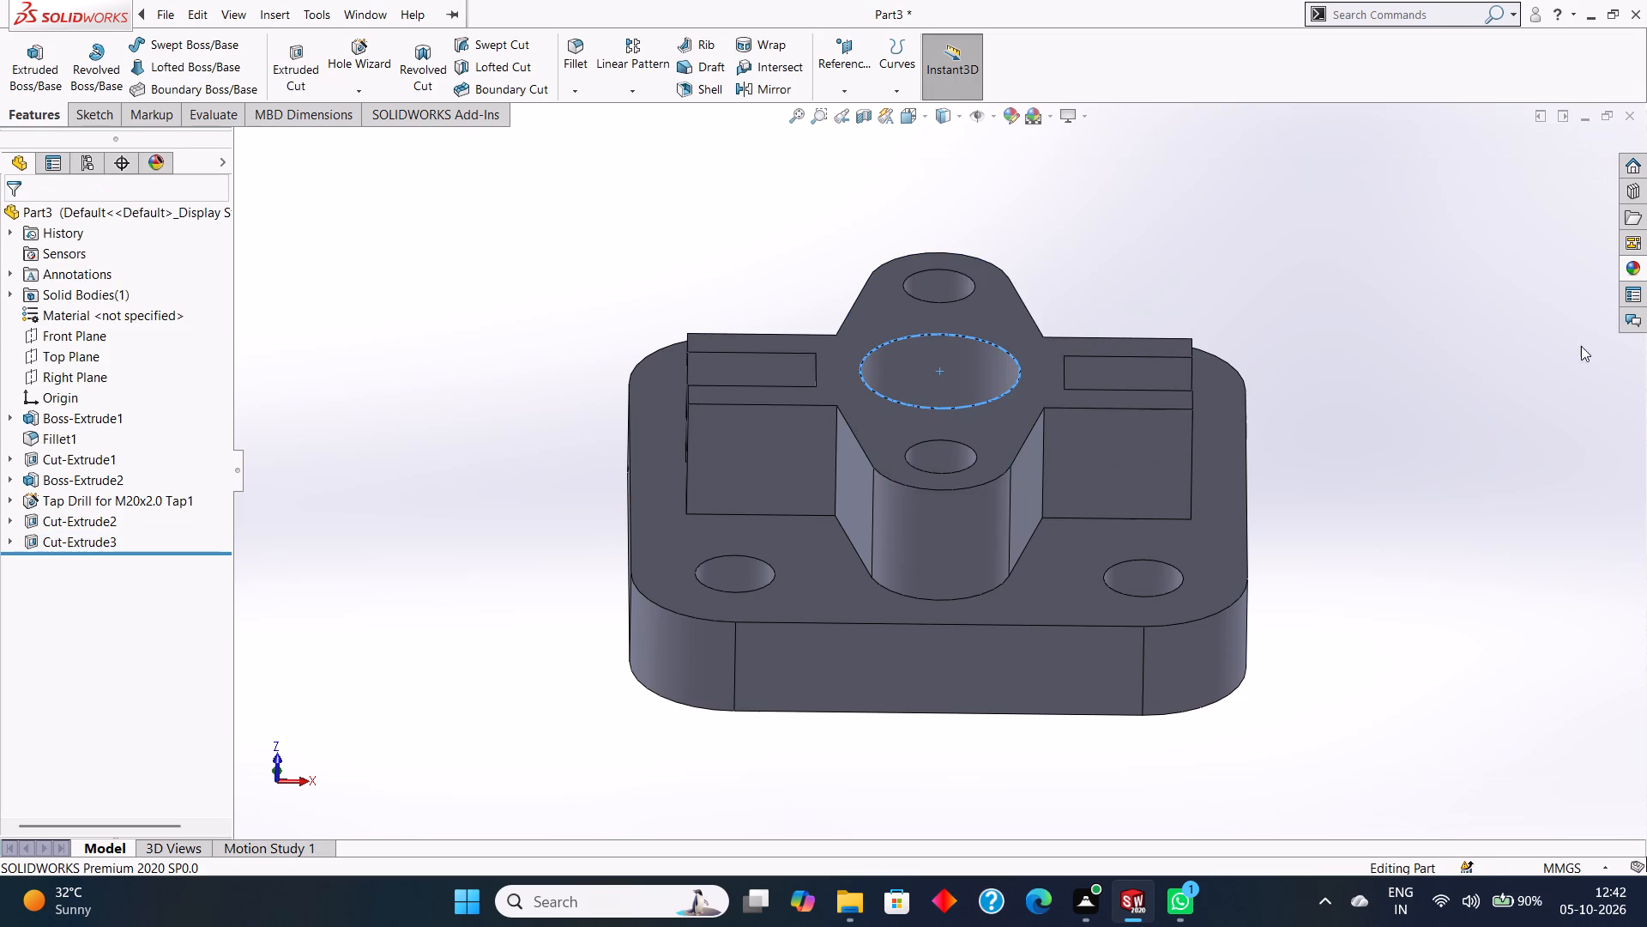
# Examine the model from several angles, including straight onto the side face of a boss arm.
pyautogui.moveTo(1588, 357); pyautogui.dragTo(1529, 318, button='middle')
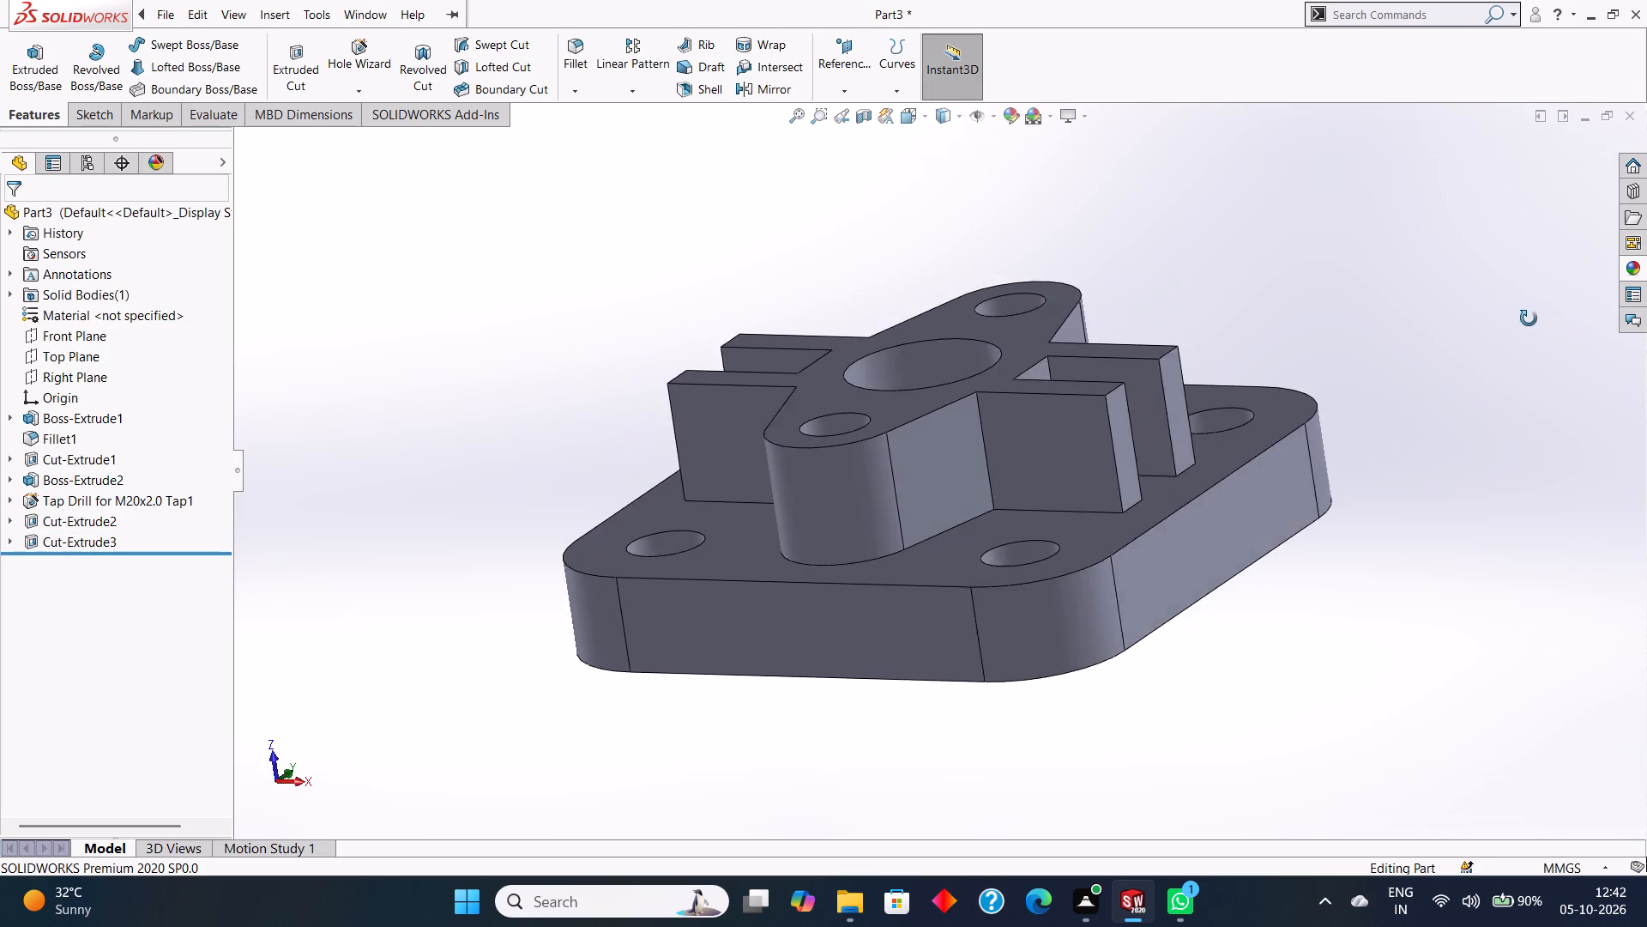
pyautogui.moveTo(1529, 318); pyautogui.dragTo(1588, 394, button='middle')
pyautogui.scroll(2, 1529, 475)
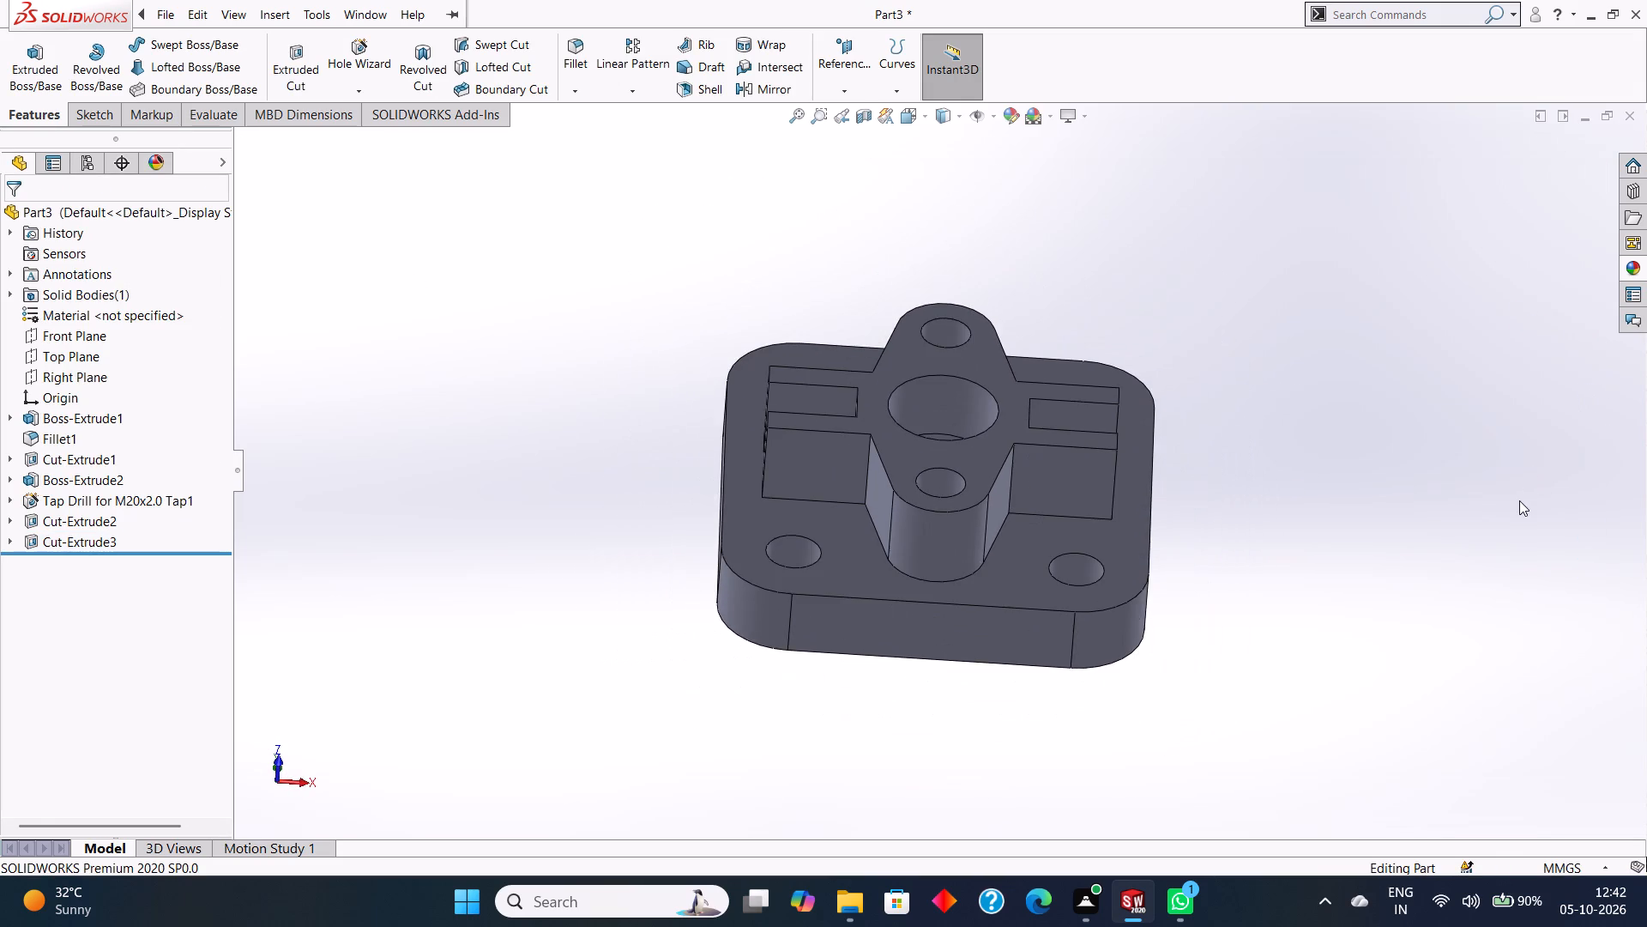
pyautogui.moveTo(1519, 500); pyautogui.dragTo(1560, 425, button='middle')
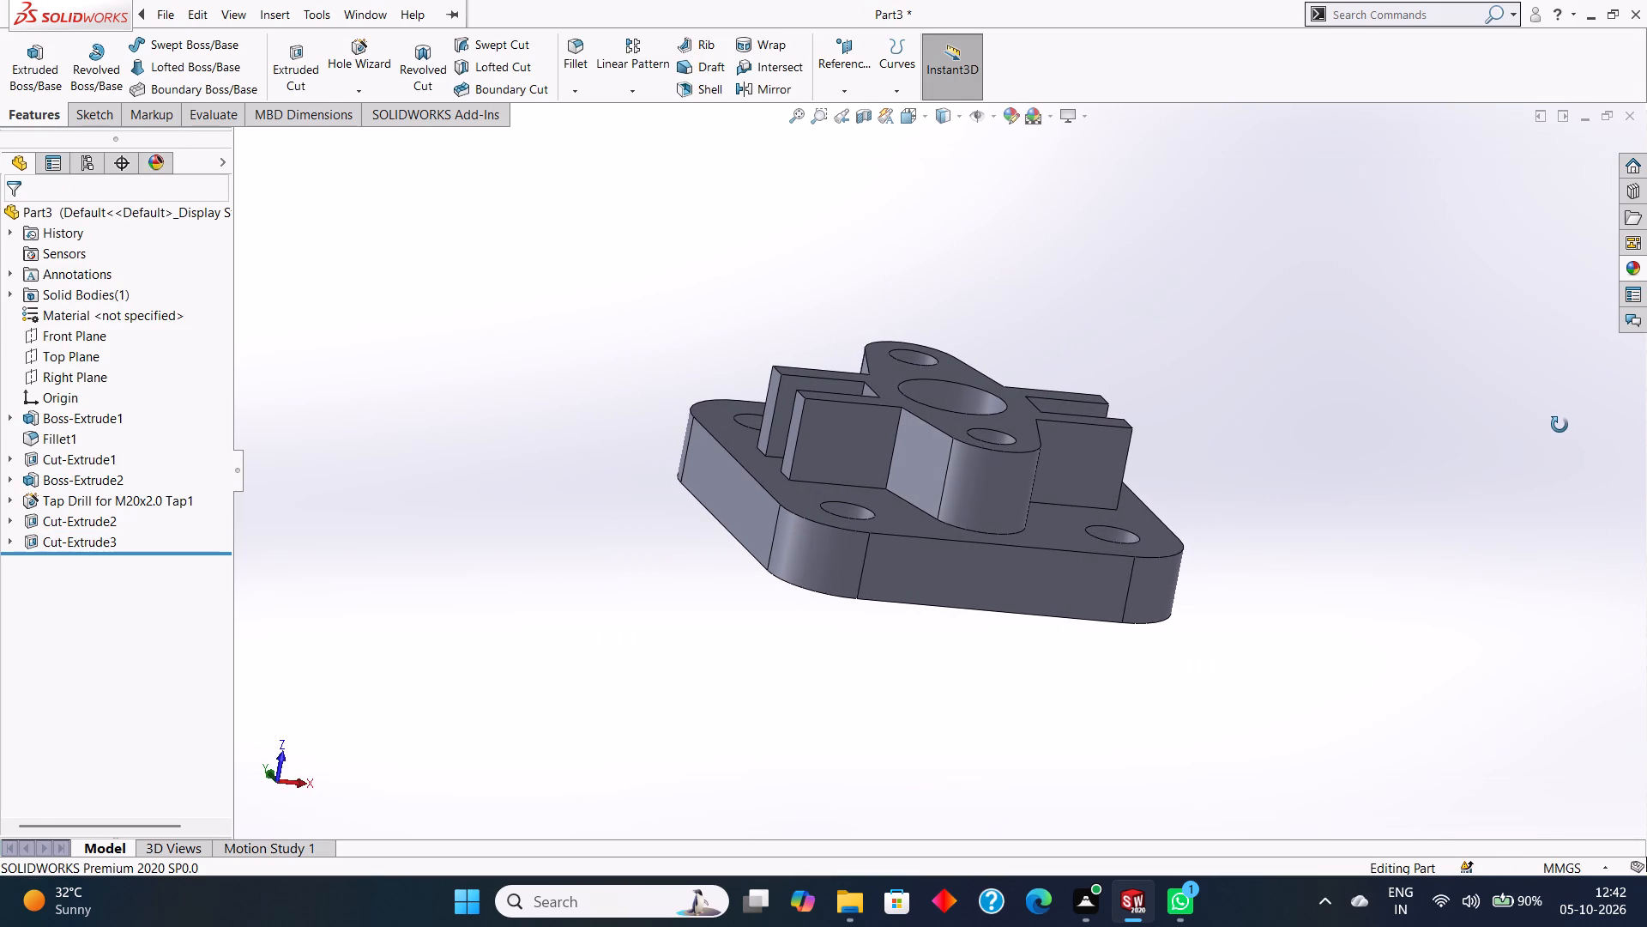
pyautogui.moveTo(1560, 425); pyautogui.dragTo(1550, 439, button='middle')
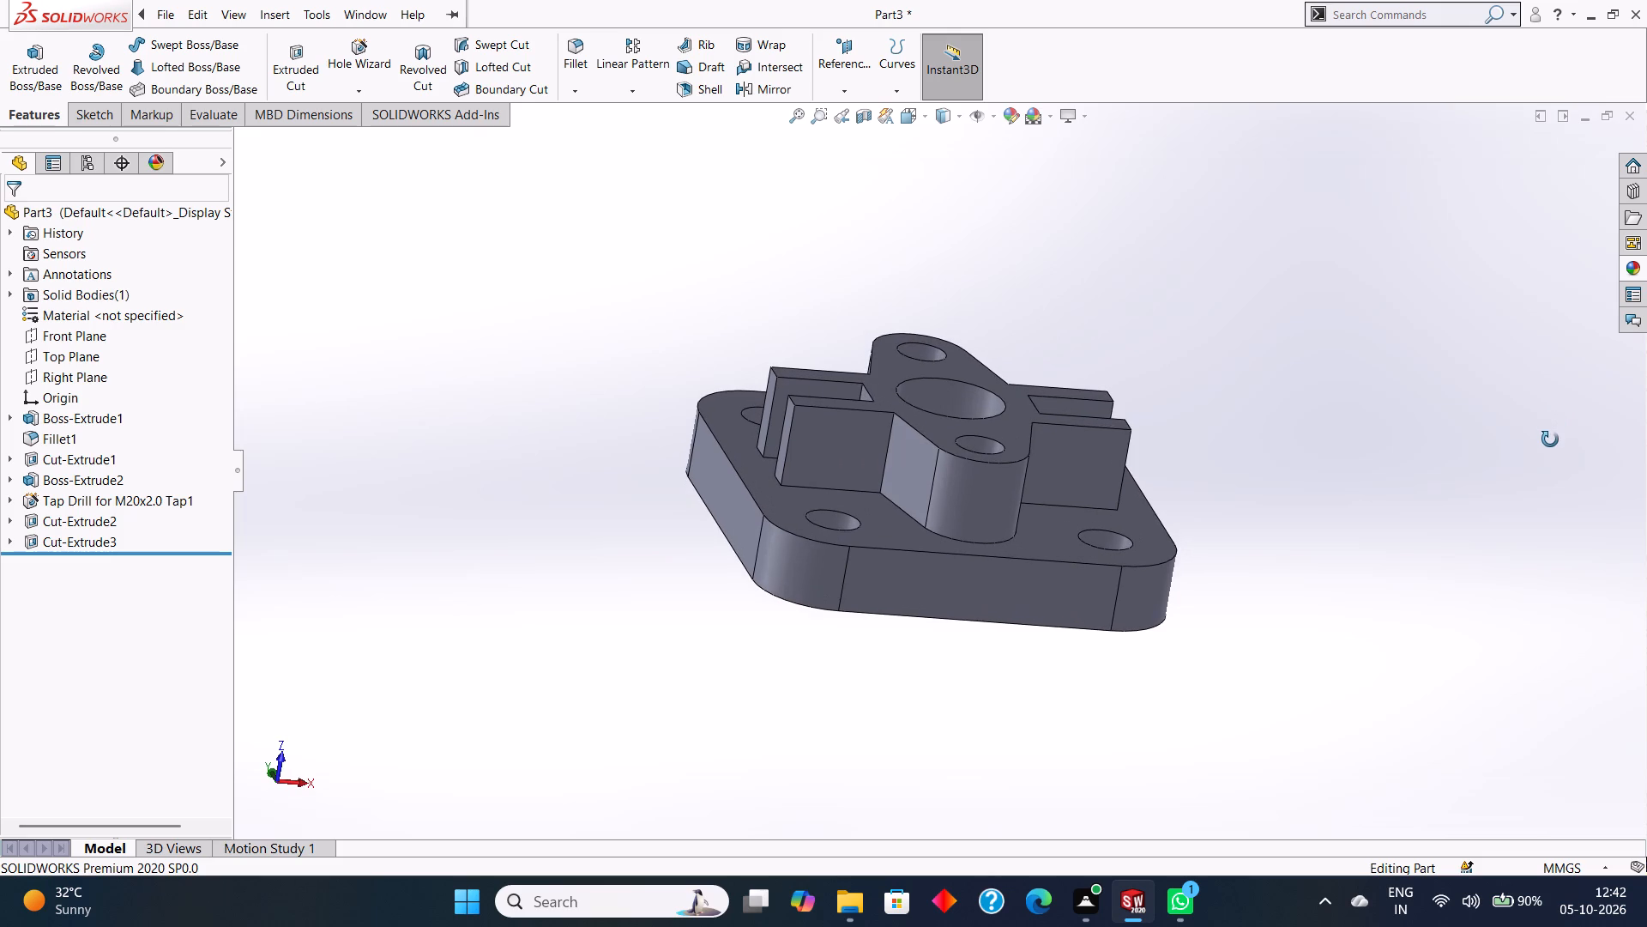
pyautogui.moveTo(1550, 439); pyautogui.dragTo(1549, 440, button='middle')
pyautogui.moveTo(1328, 524); pyautogui.dragTo(1329, 483, button='middle')
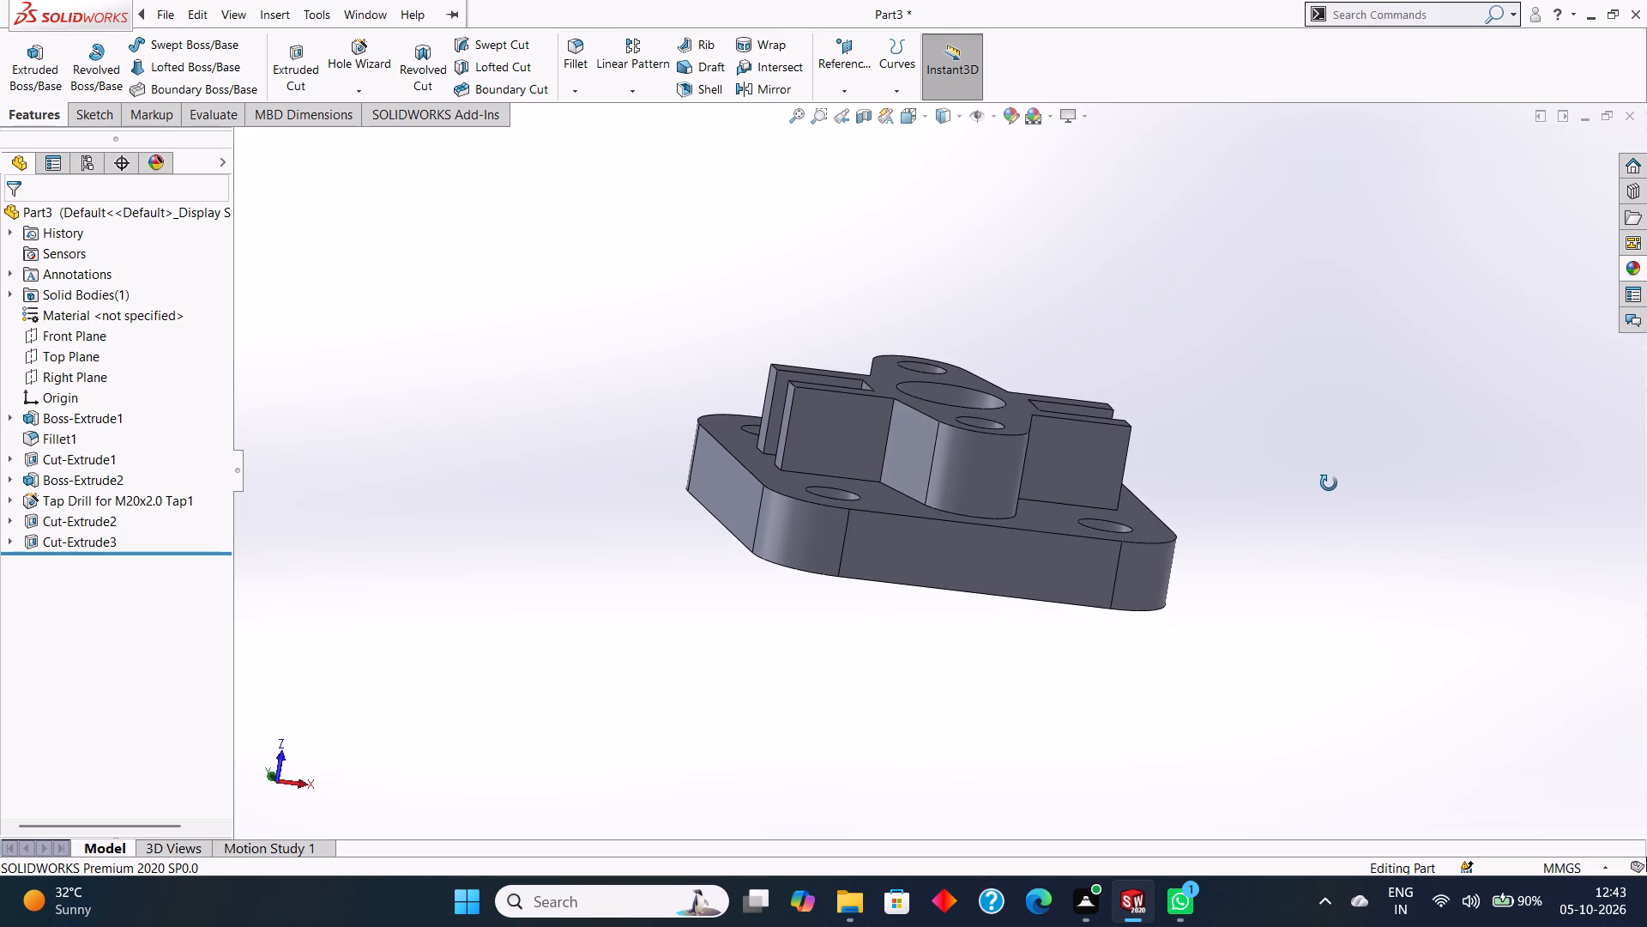
pyautogui.moveTo(1329, 483); pyautogui.dragTo(1332, 486, button='middle')
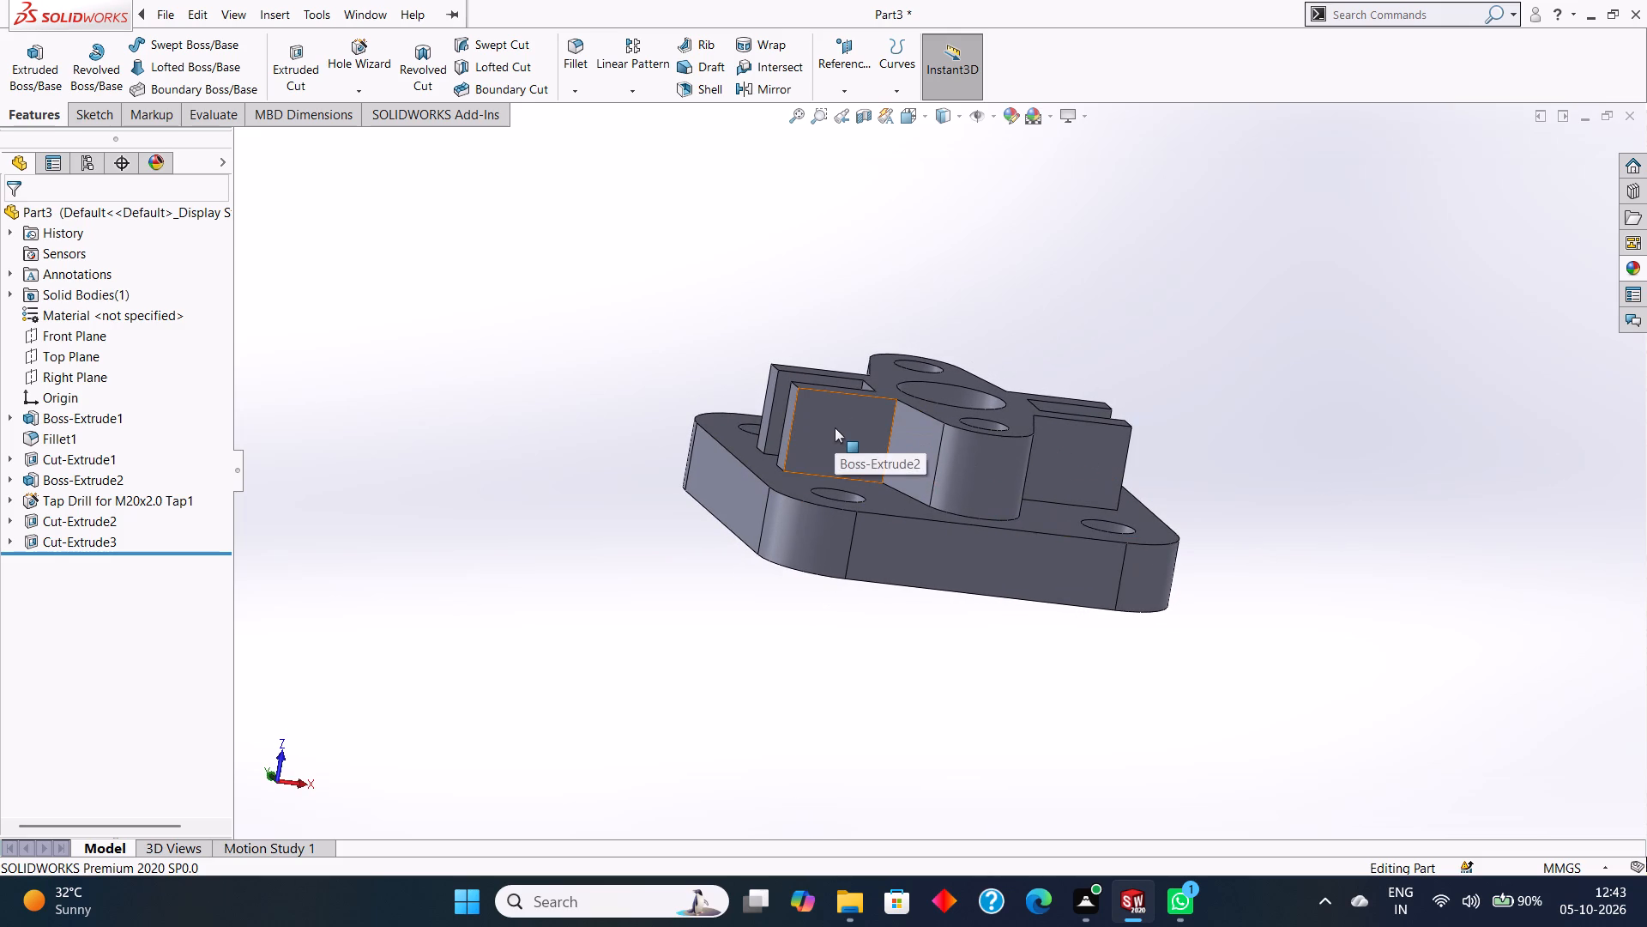
pyautogui.click(835, 427)
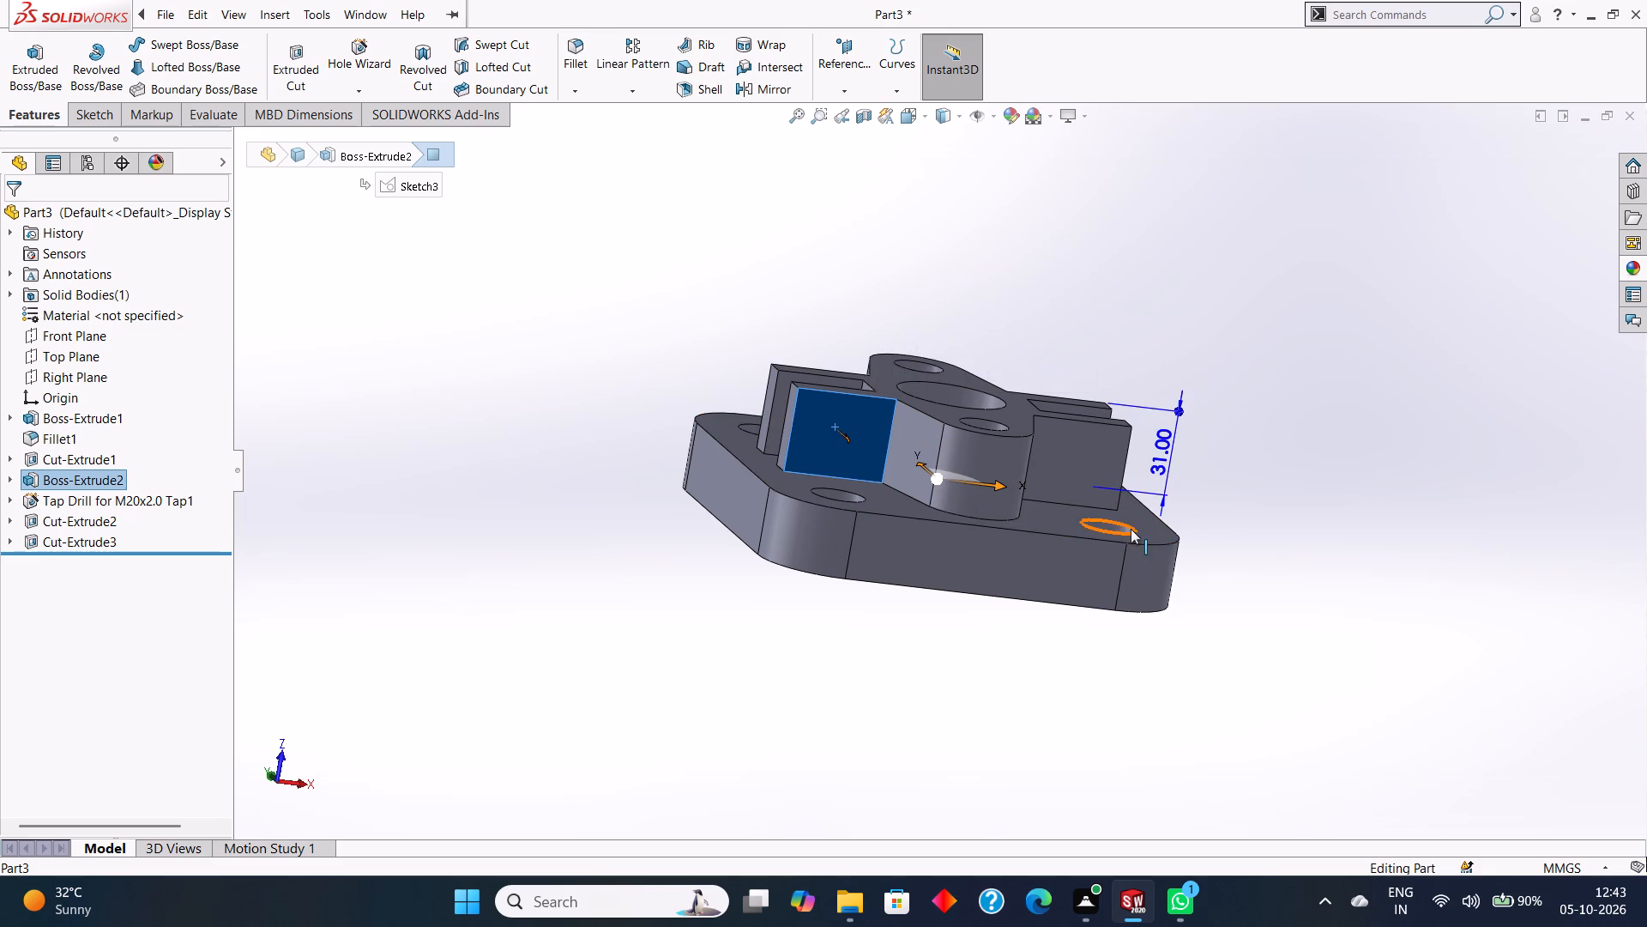
pyautogui.hotkey('ctrl', '8')
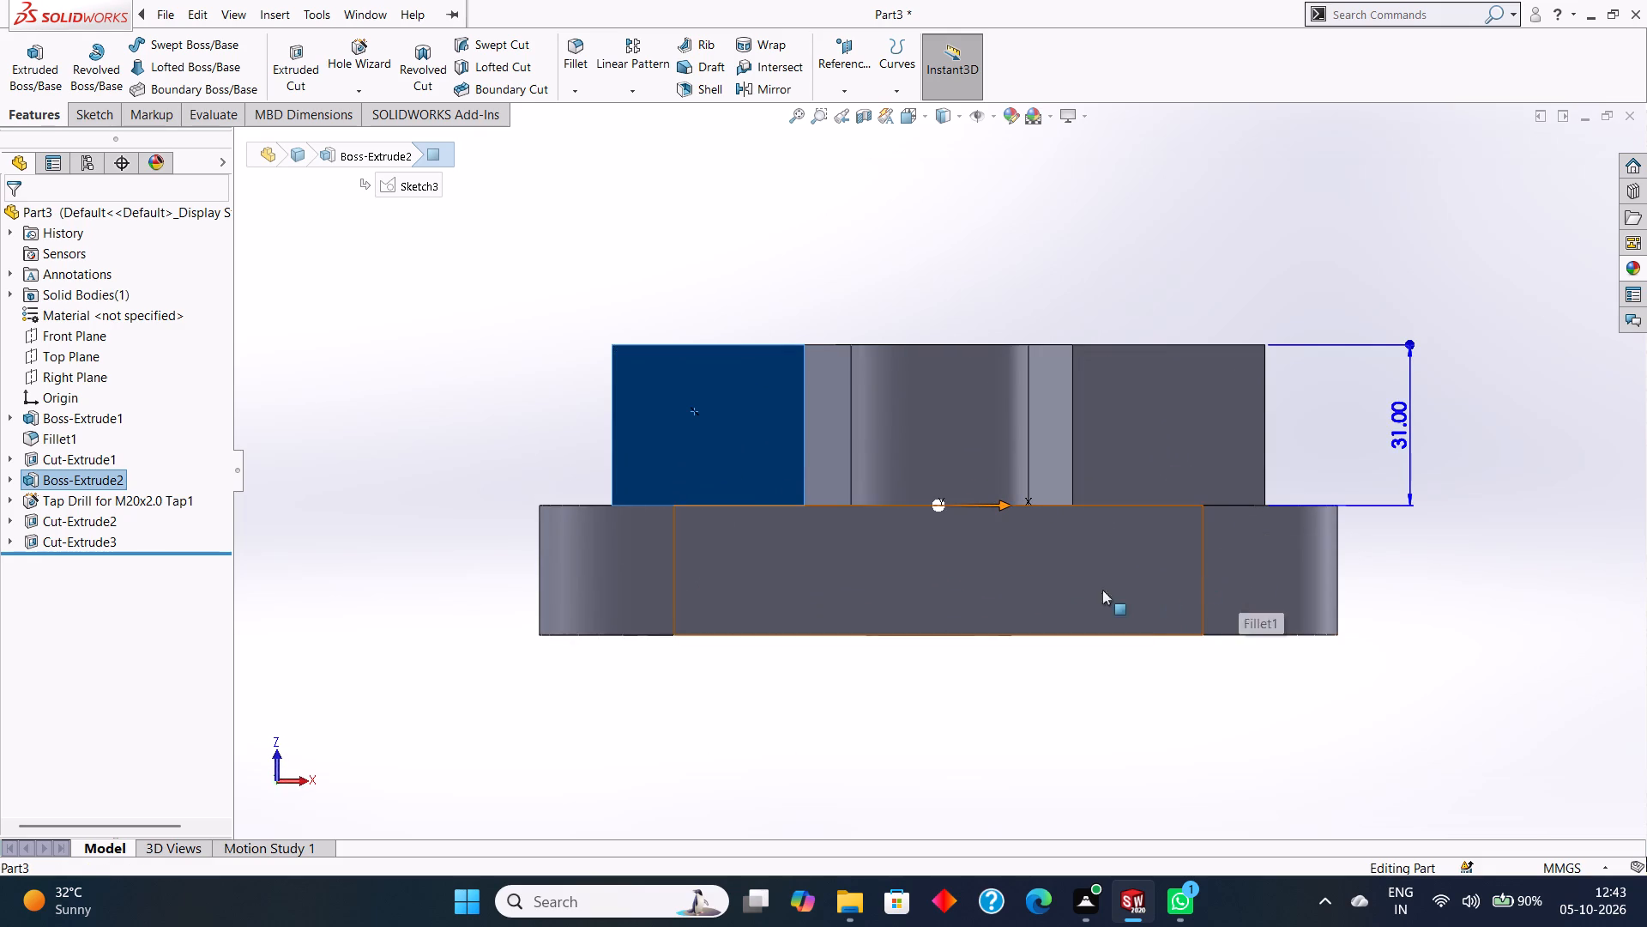
pyautogui.press('Escape')
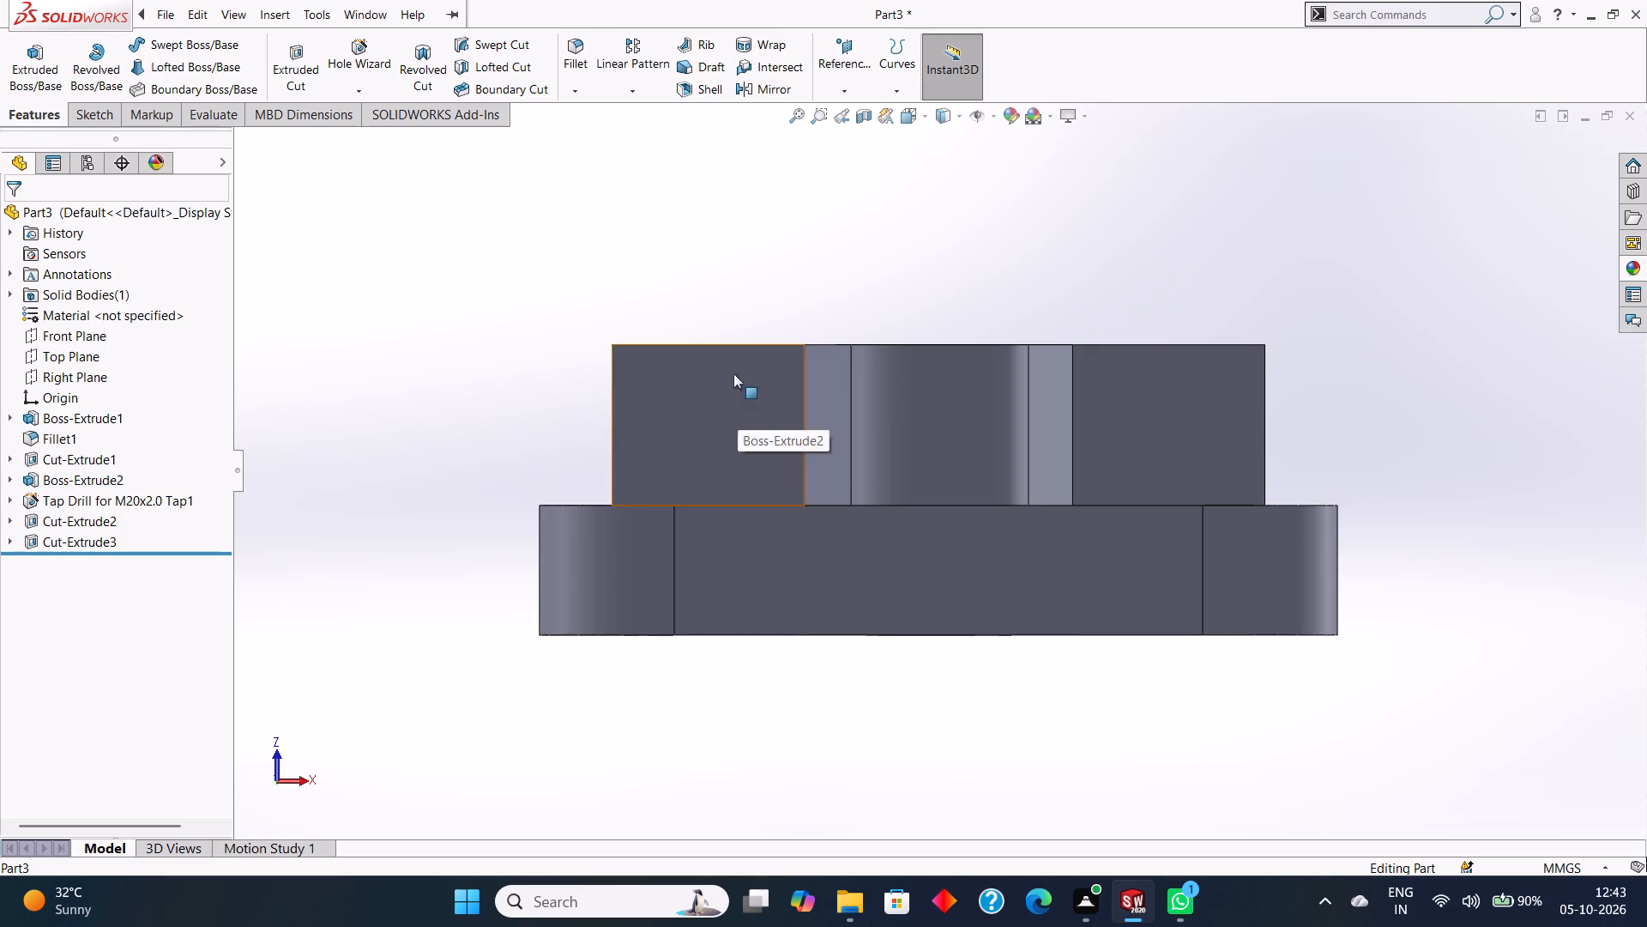
pyautogui.moveTo(758, 224); pyautogui.dragTo(782, 281, button='middle')
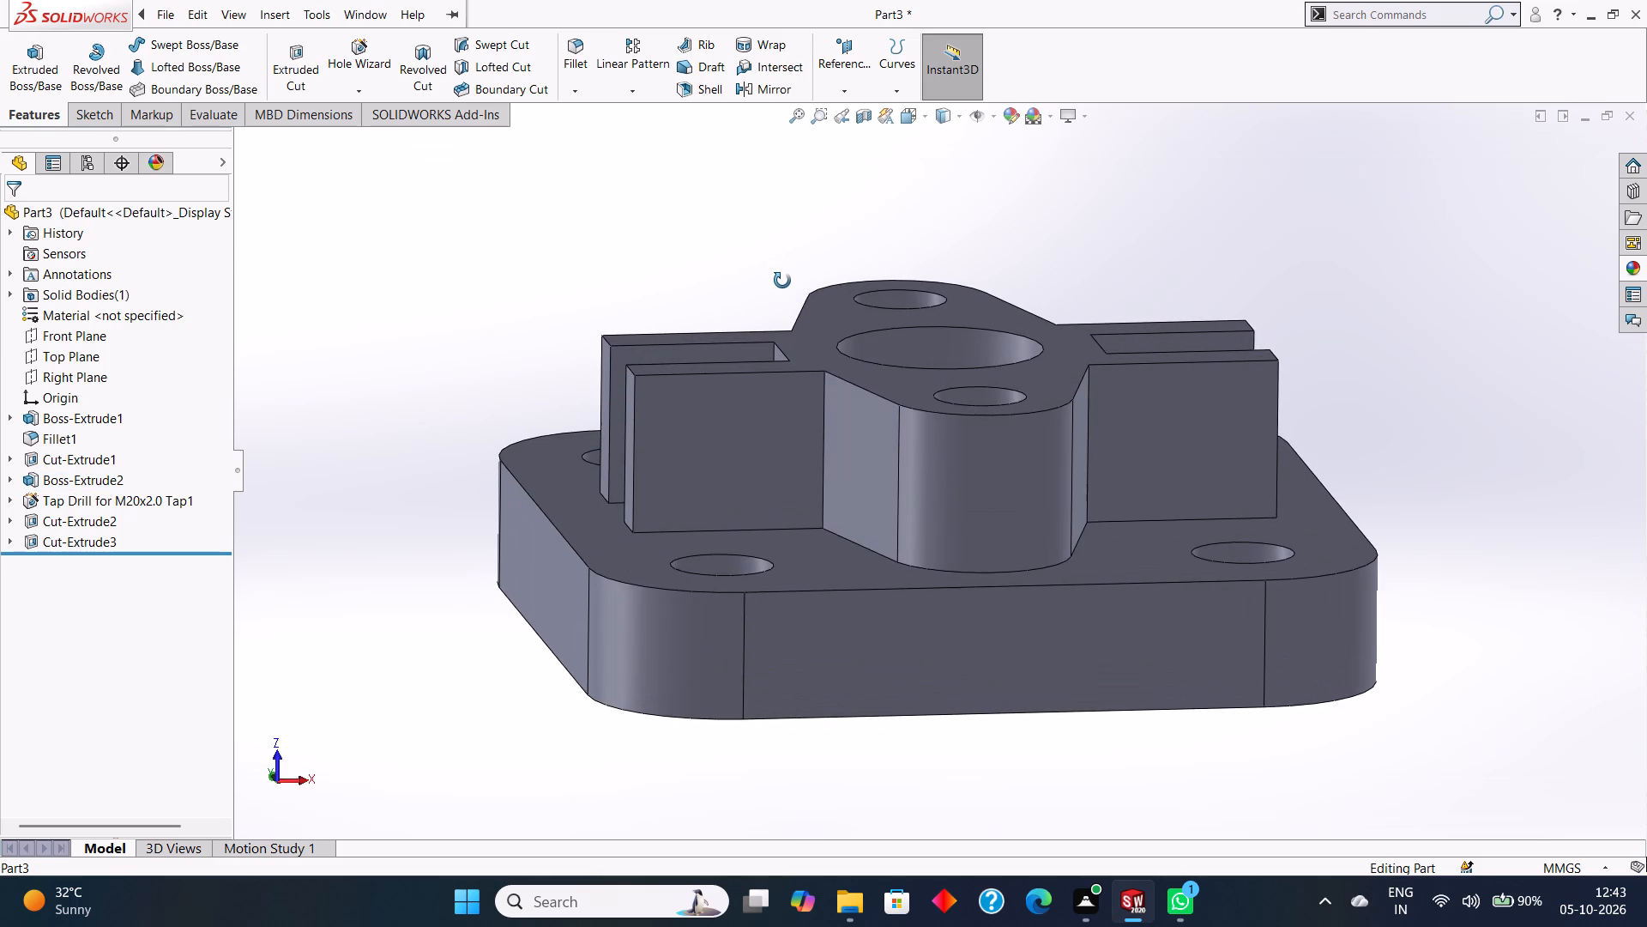
pyautogui.moveTo(782, 281); pyautogui.dragTo(789, 296, button='middle')
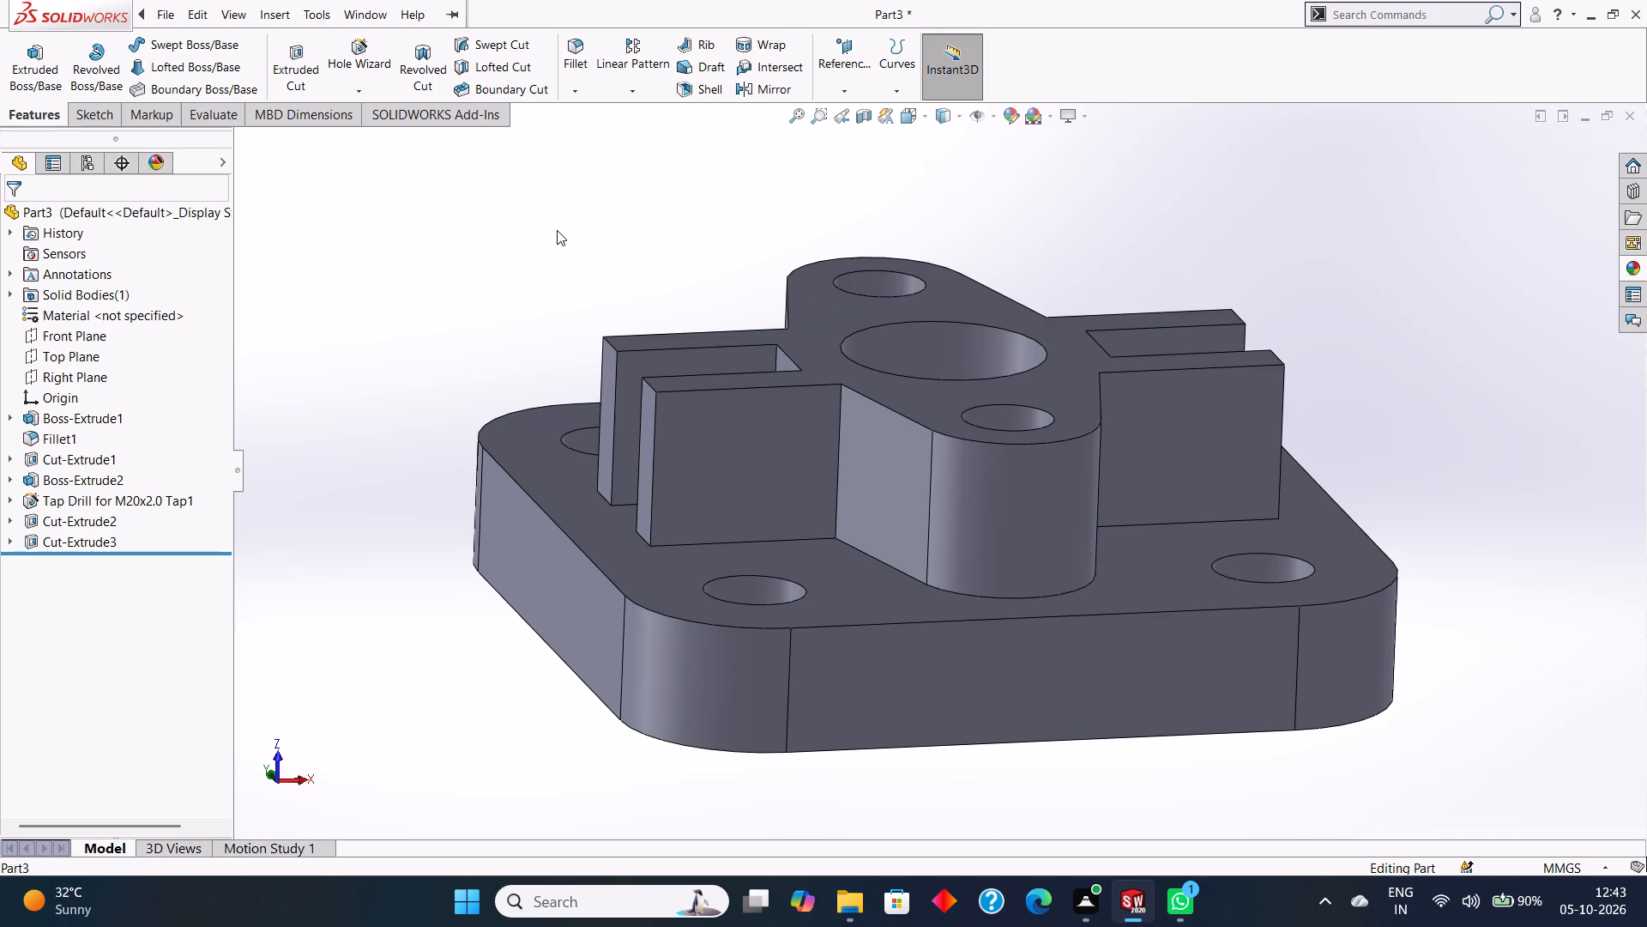
pyautogui.moveTo(557, 230); pyautogui.dragTo(564, 241, button='middle')
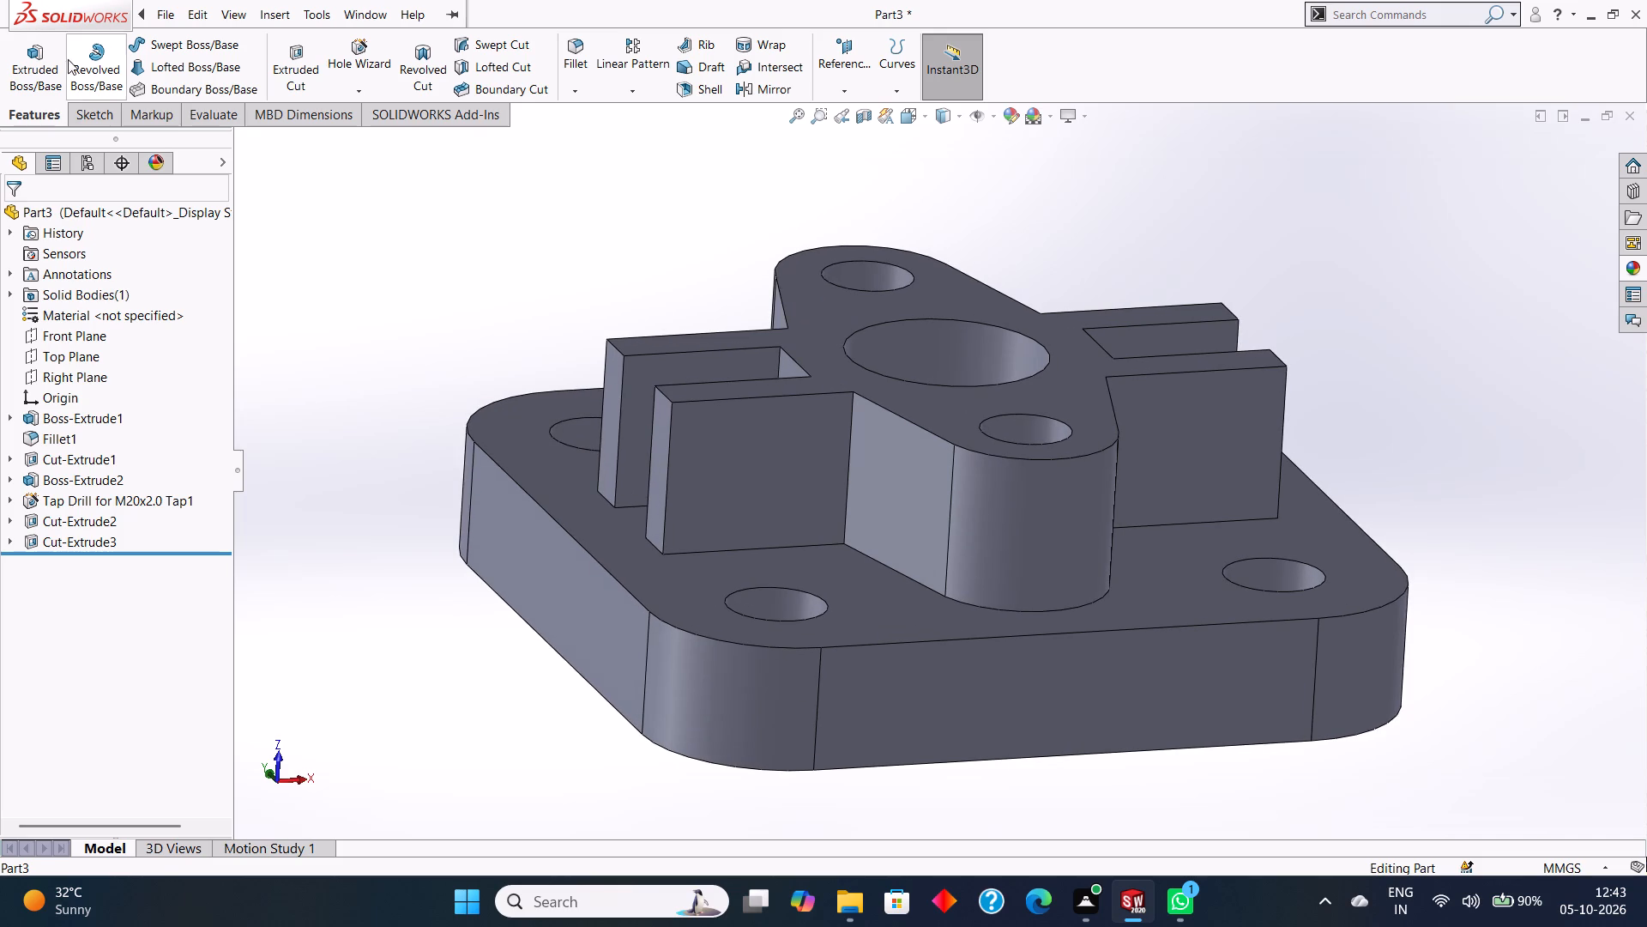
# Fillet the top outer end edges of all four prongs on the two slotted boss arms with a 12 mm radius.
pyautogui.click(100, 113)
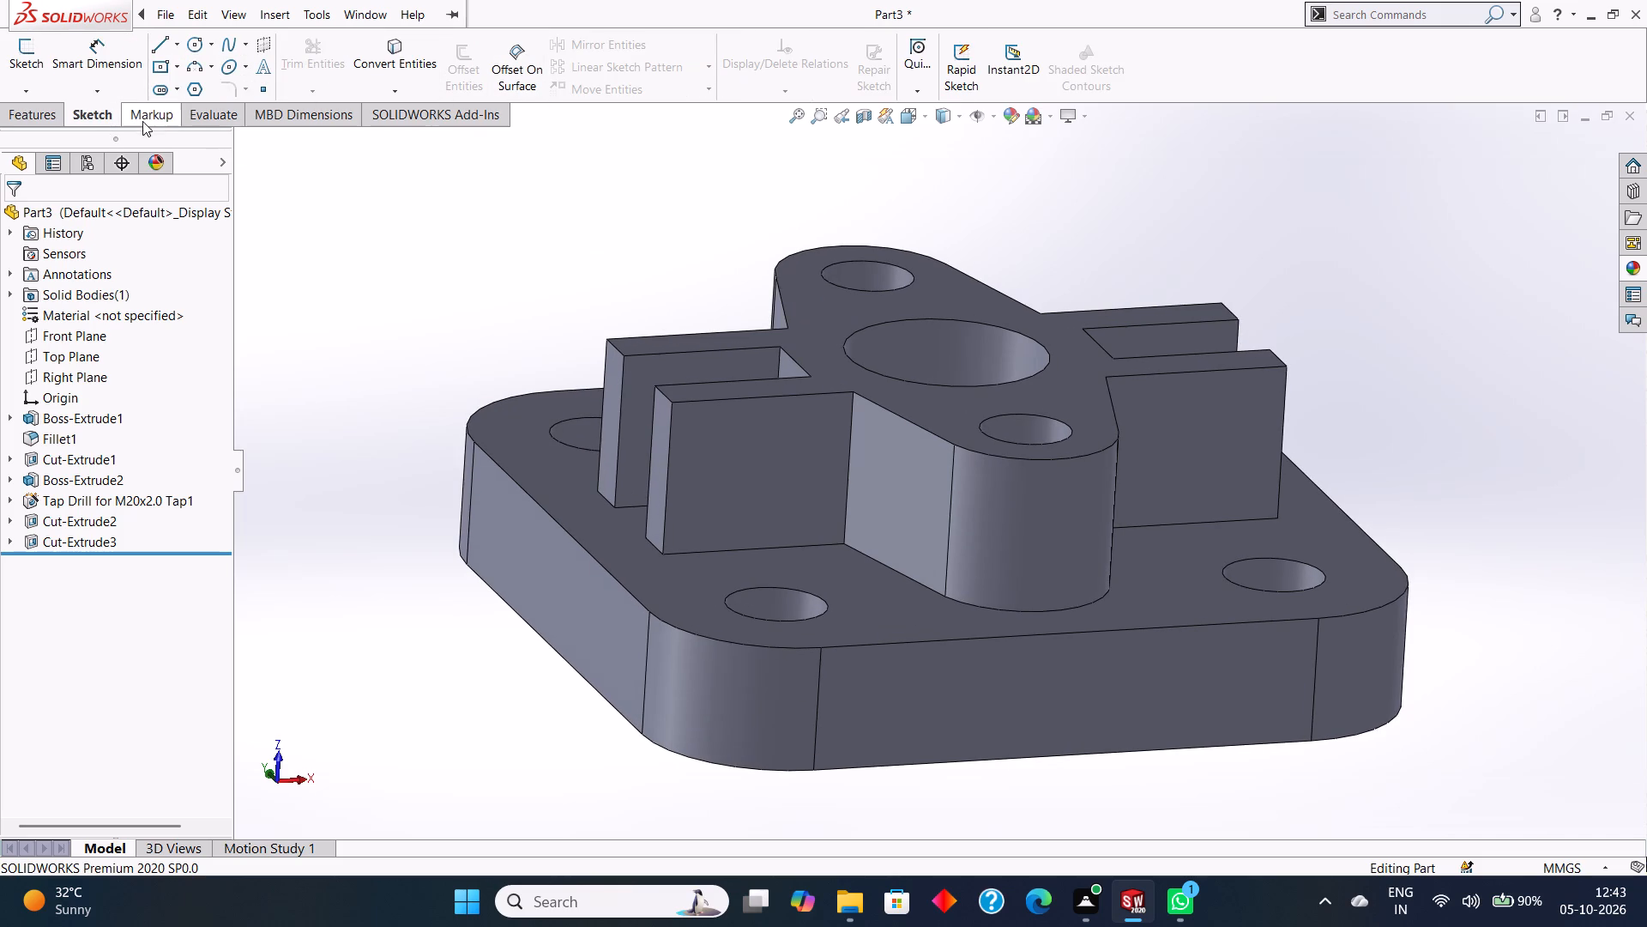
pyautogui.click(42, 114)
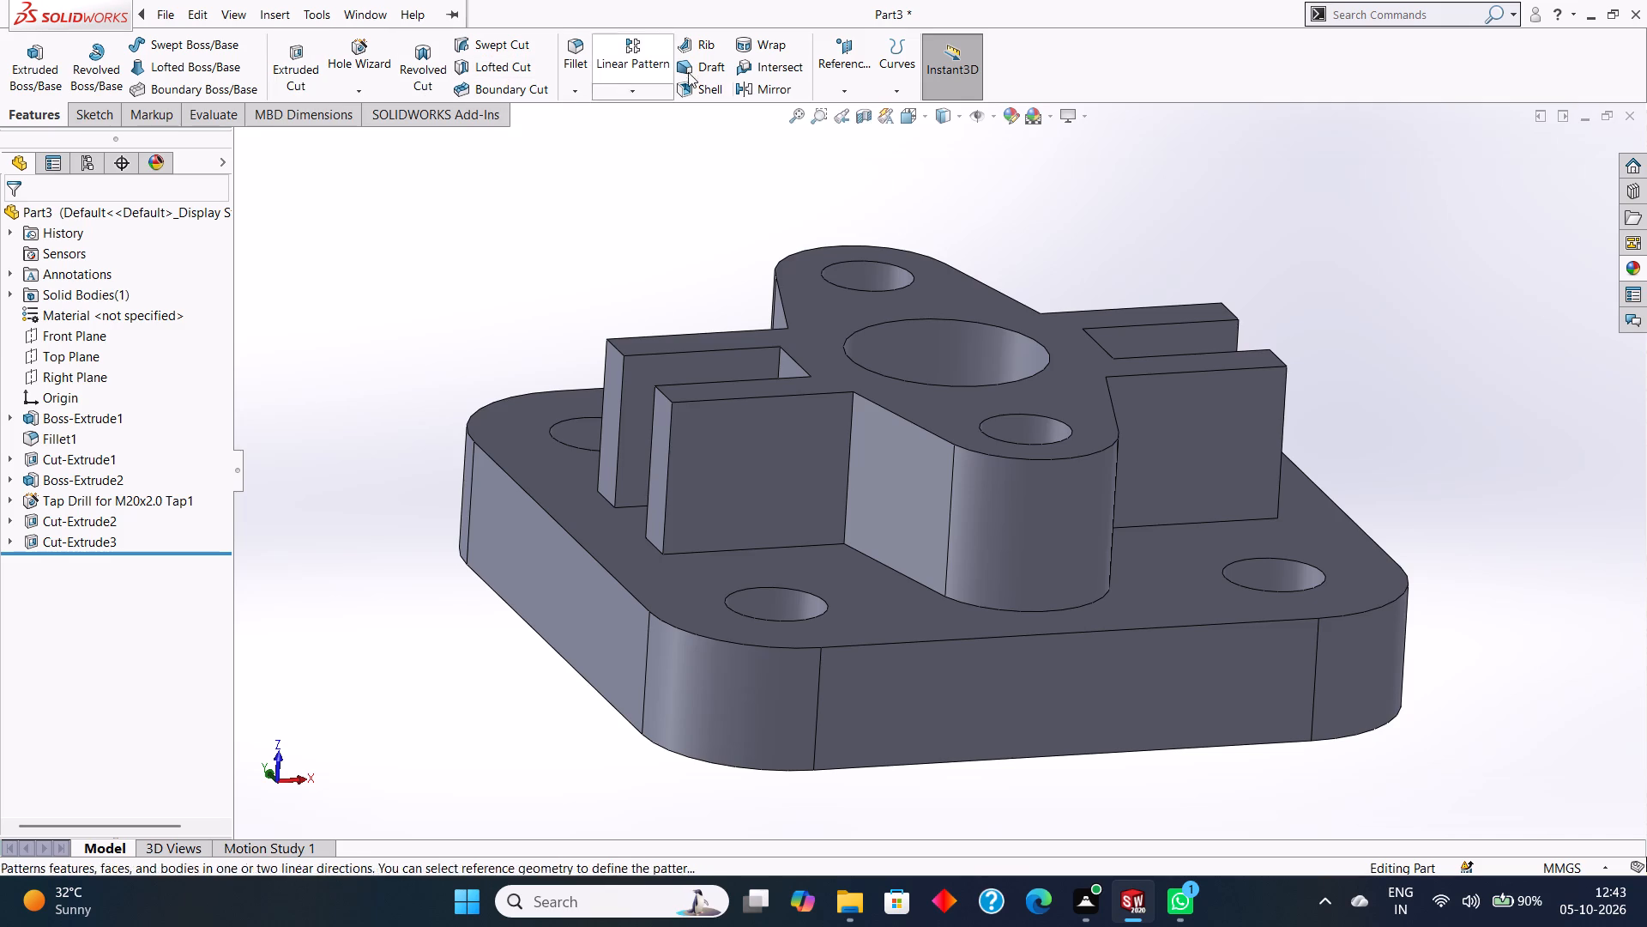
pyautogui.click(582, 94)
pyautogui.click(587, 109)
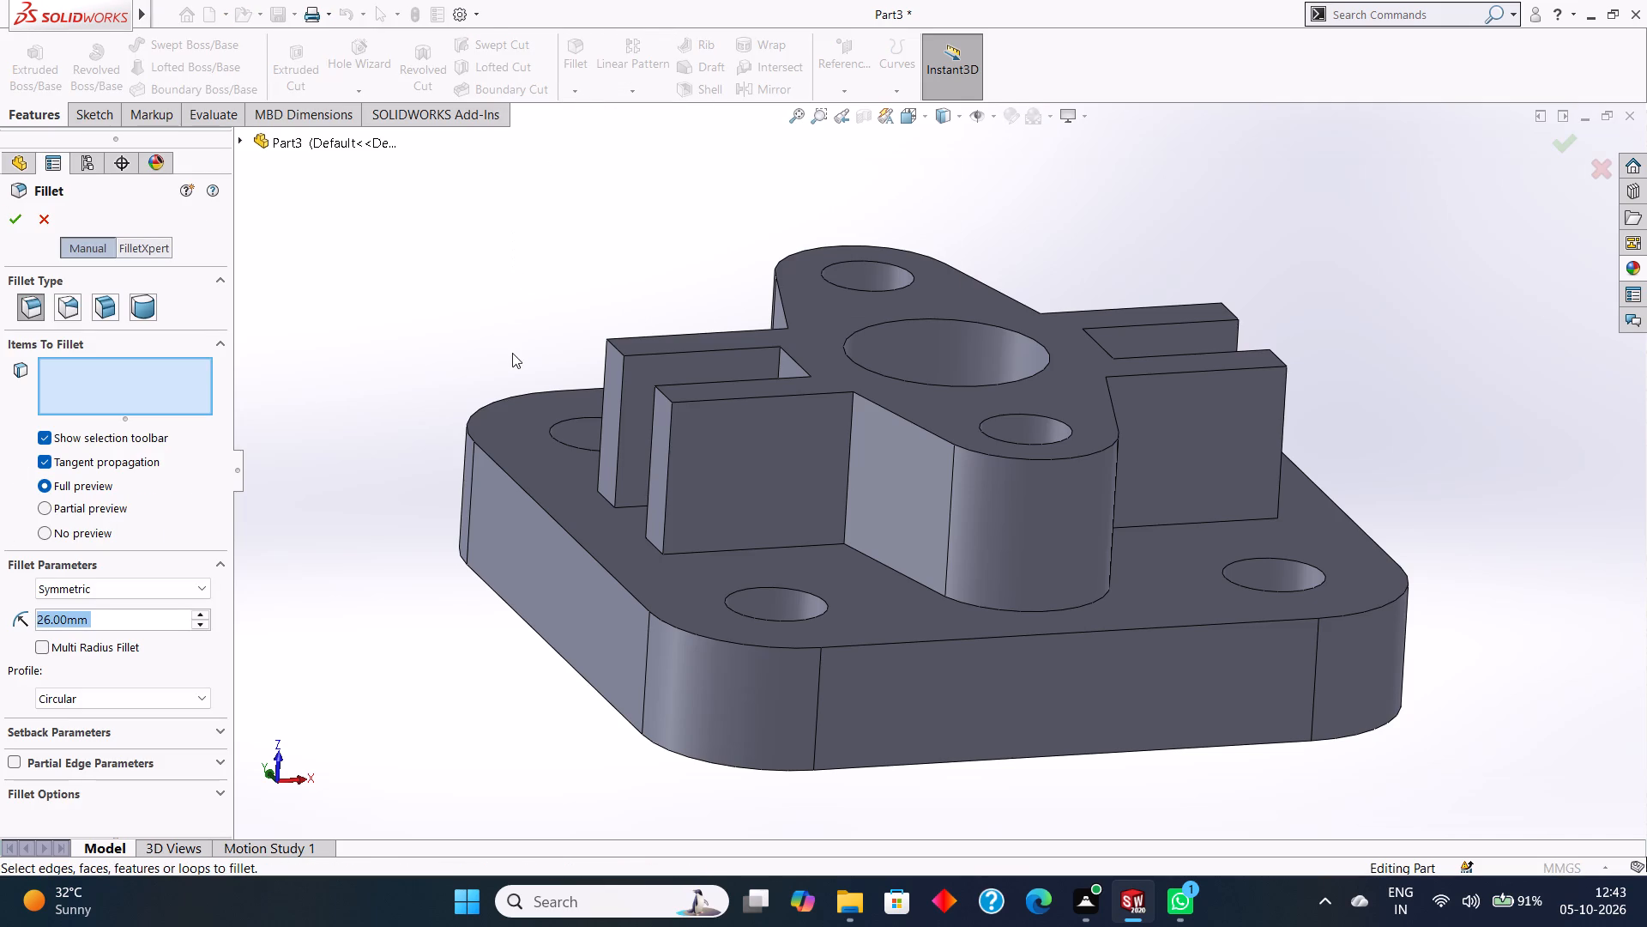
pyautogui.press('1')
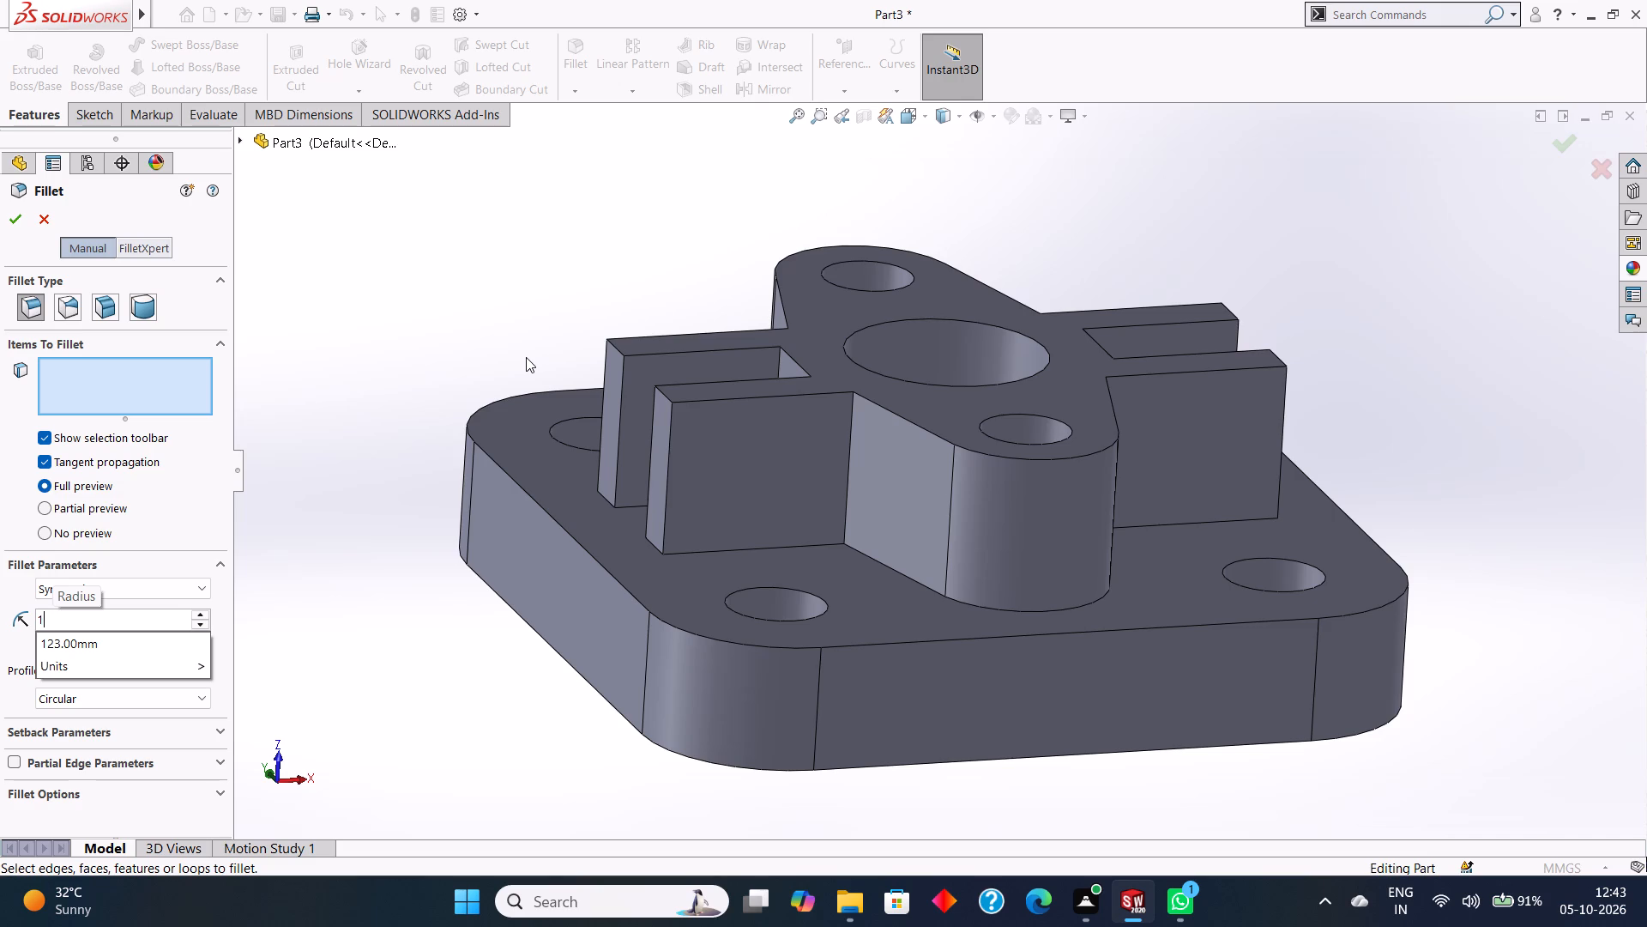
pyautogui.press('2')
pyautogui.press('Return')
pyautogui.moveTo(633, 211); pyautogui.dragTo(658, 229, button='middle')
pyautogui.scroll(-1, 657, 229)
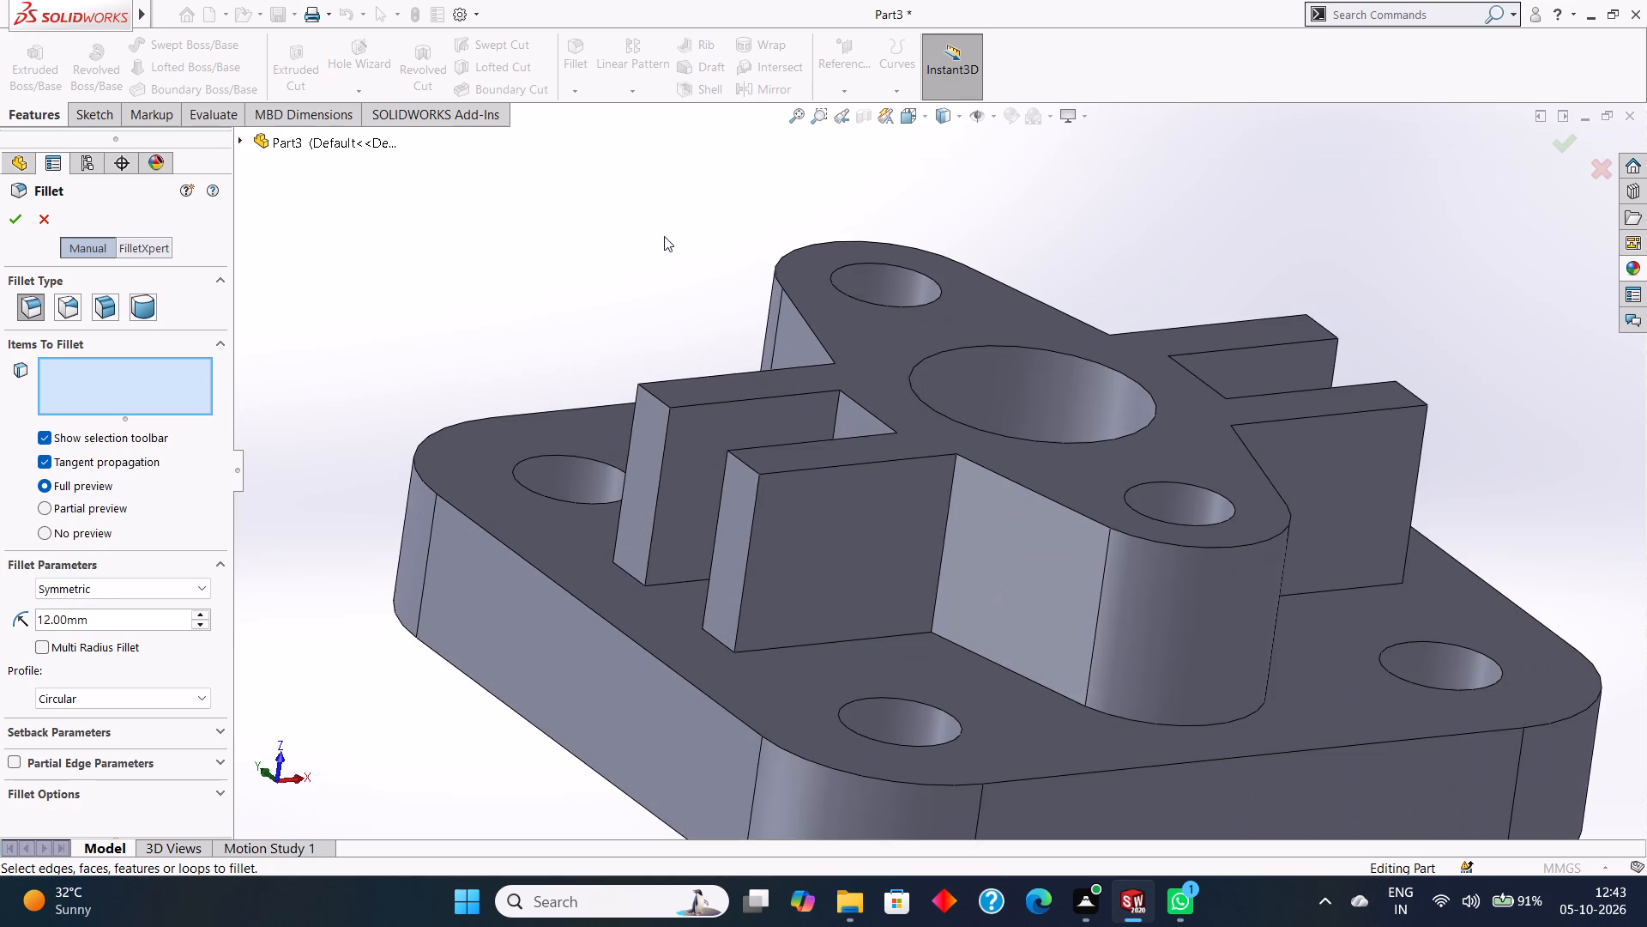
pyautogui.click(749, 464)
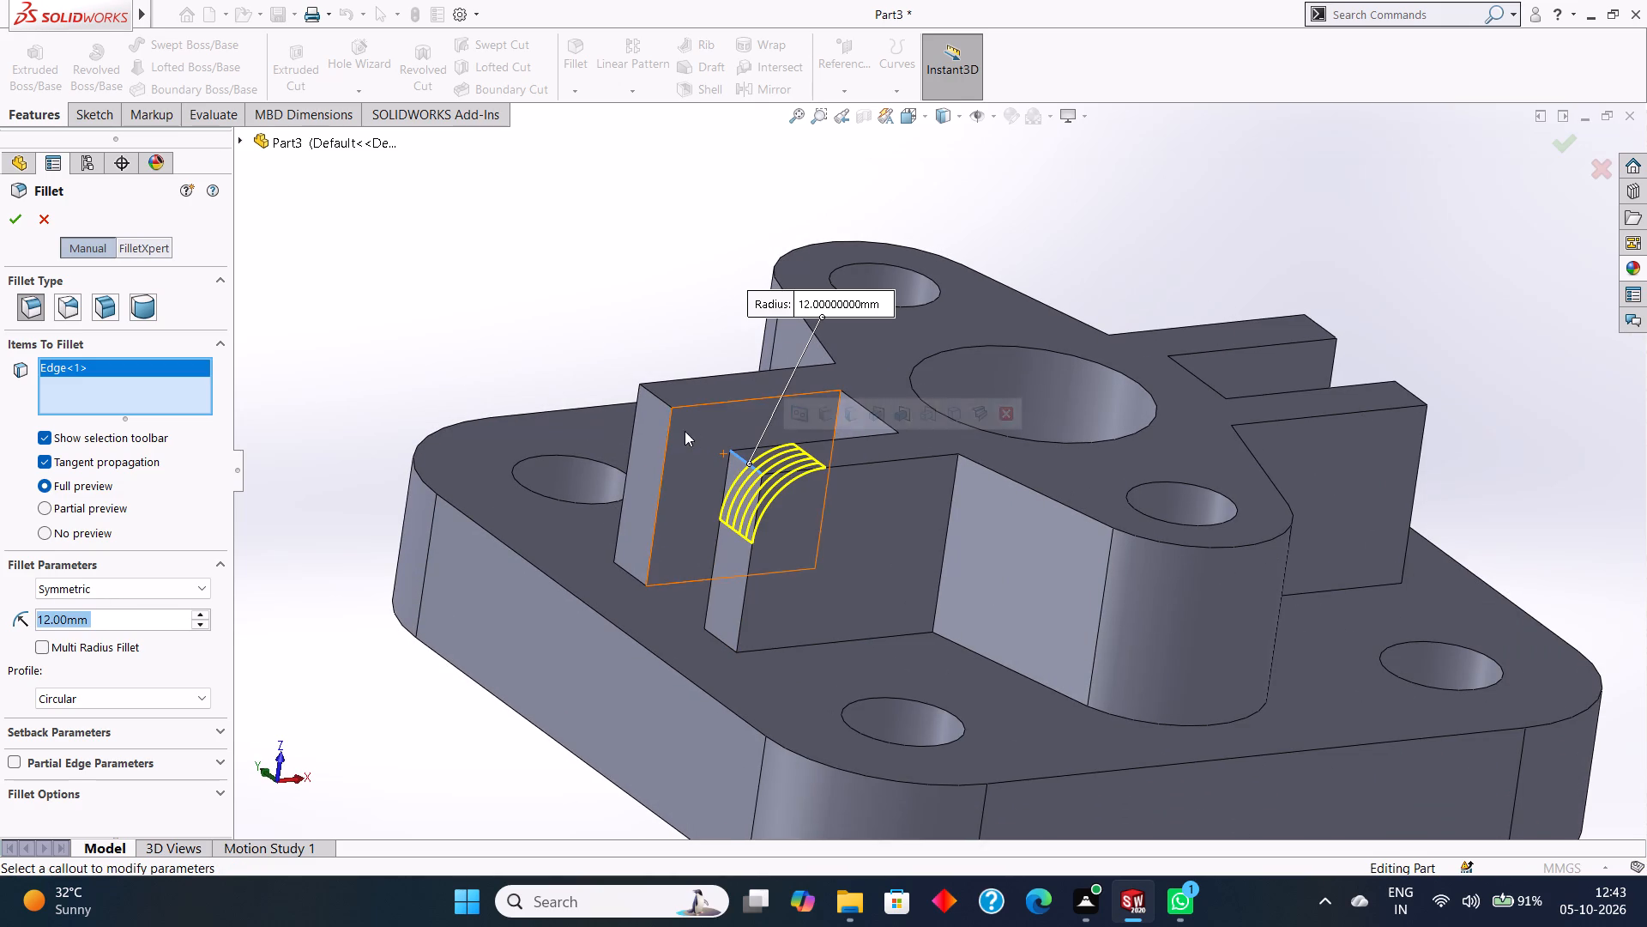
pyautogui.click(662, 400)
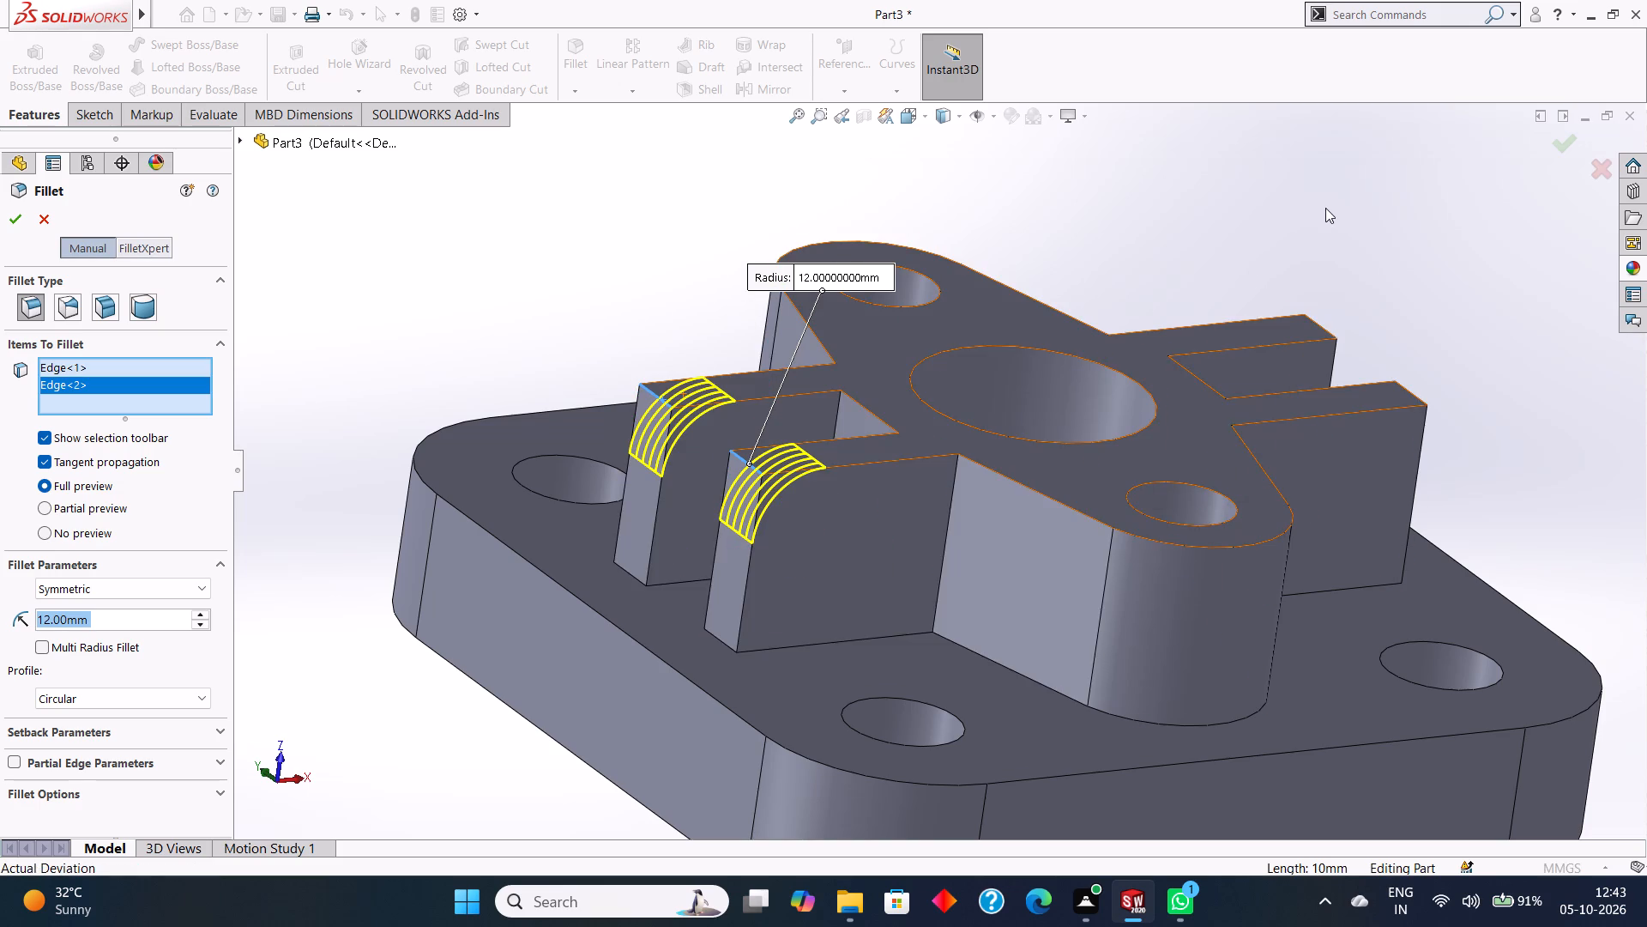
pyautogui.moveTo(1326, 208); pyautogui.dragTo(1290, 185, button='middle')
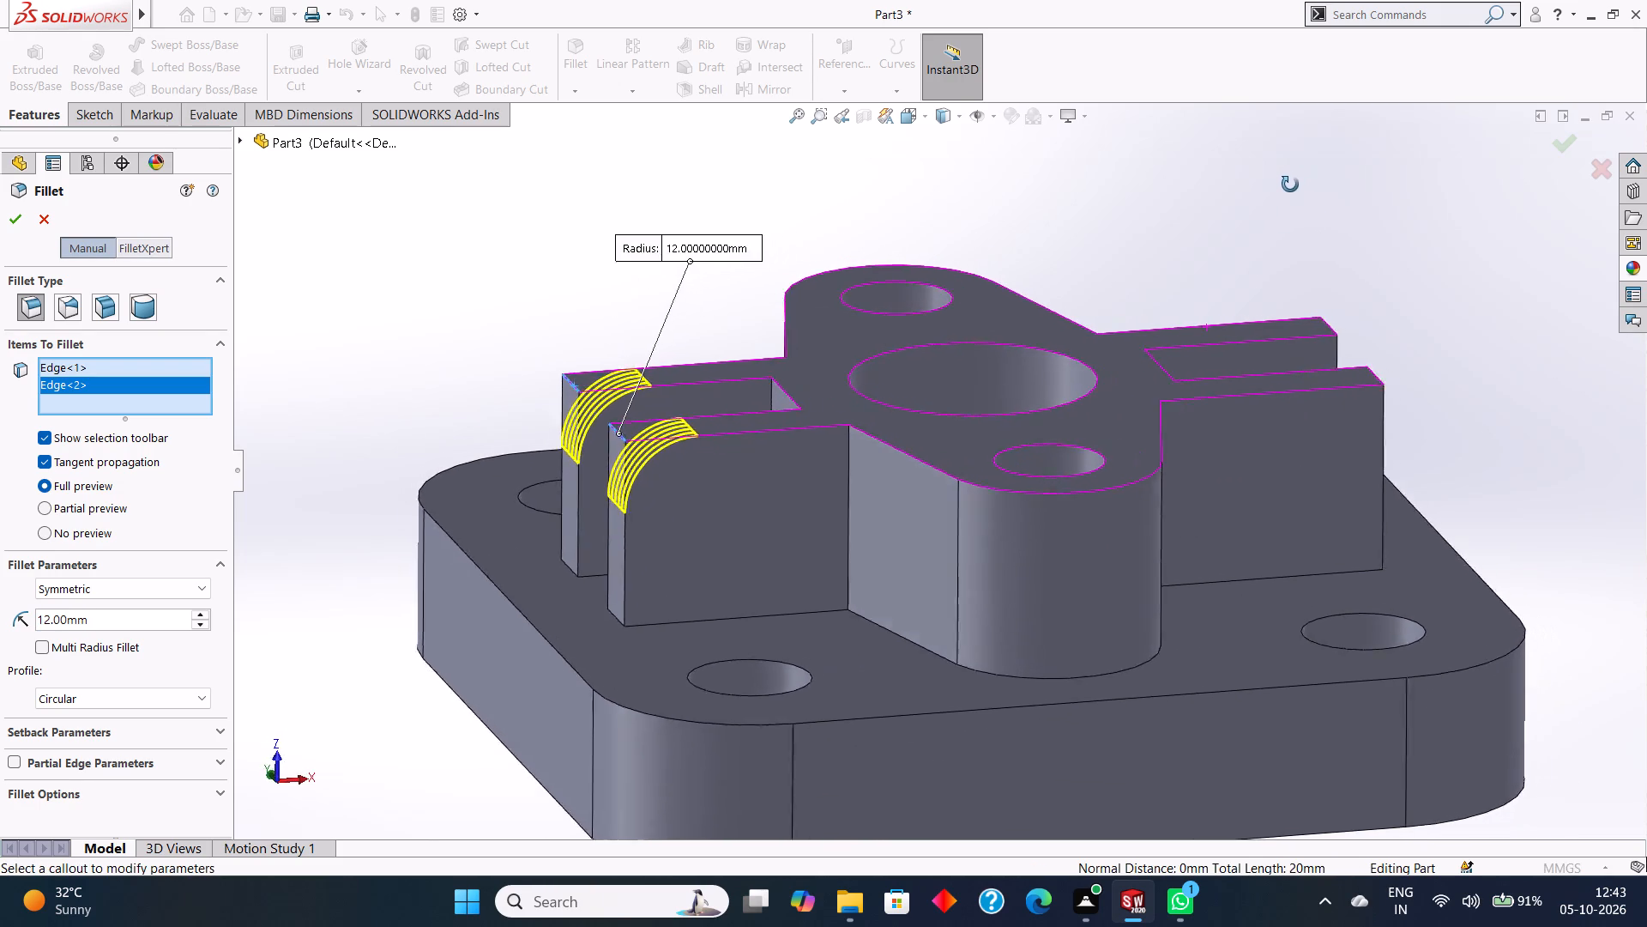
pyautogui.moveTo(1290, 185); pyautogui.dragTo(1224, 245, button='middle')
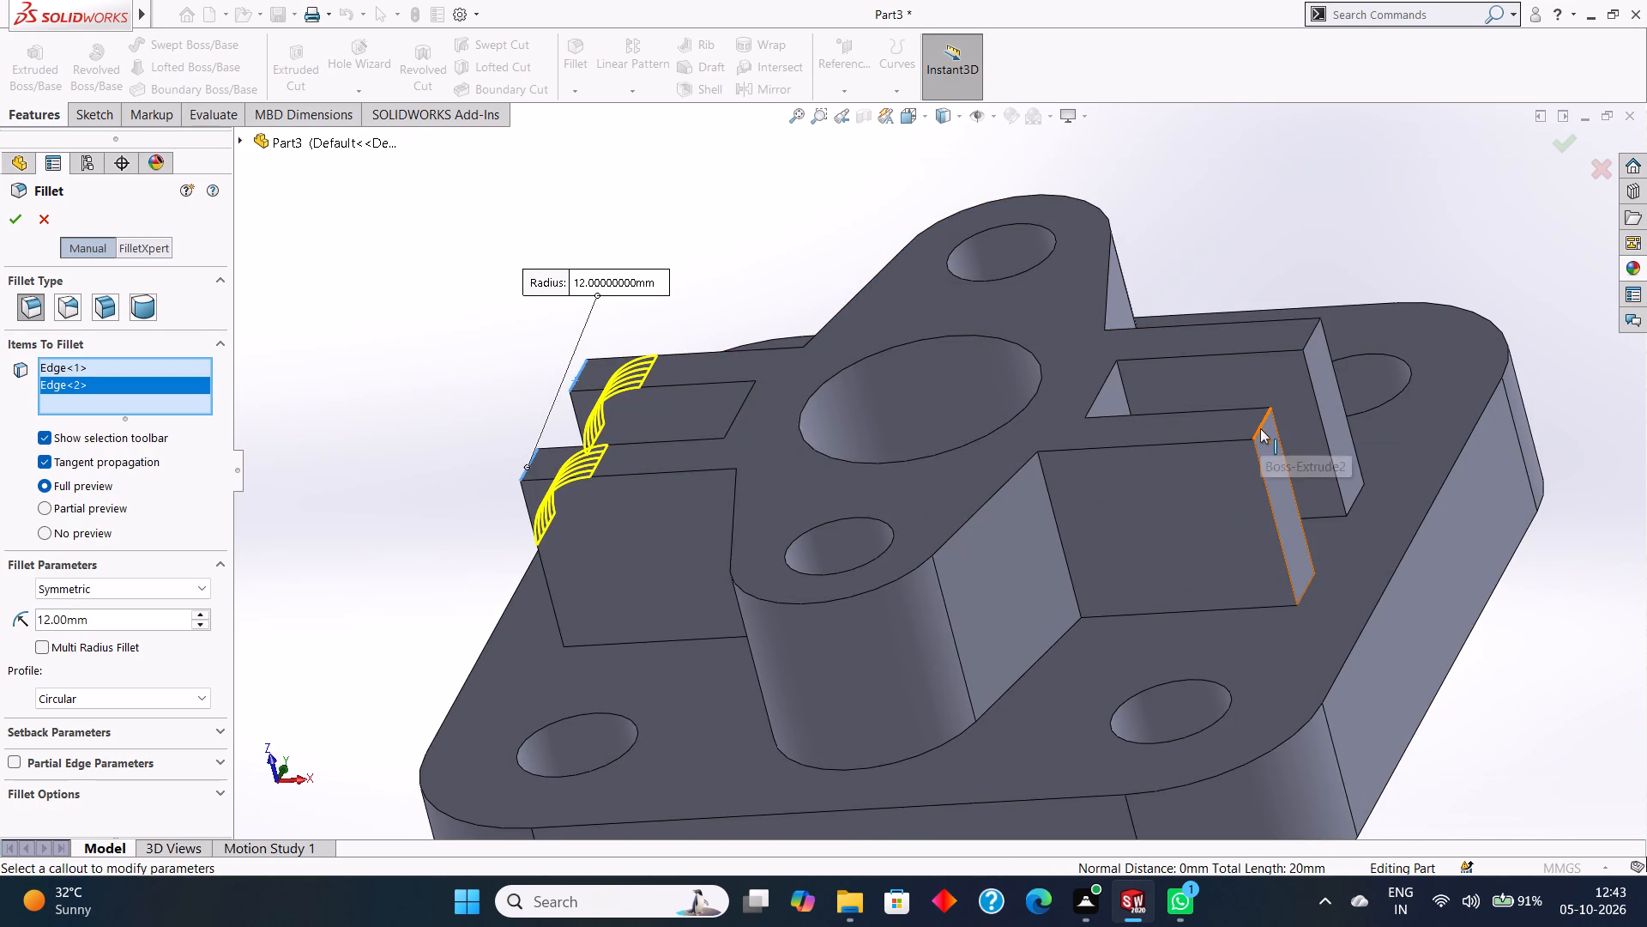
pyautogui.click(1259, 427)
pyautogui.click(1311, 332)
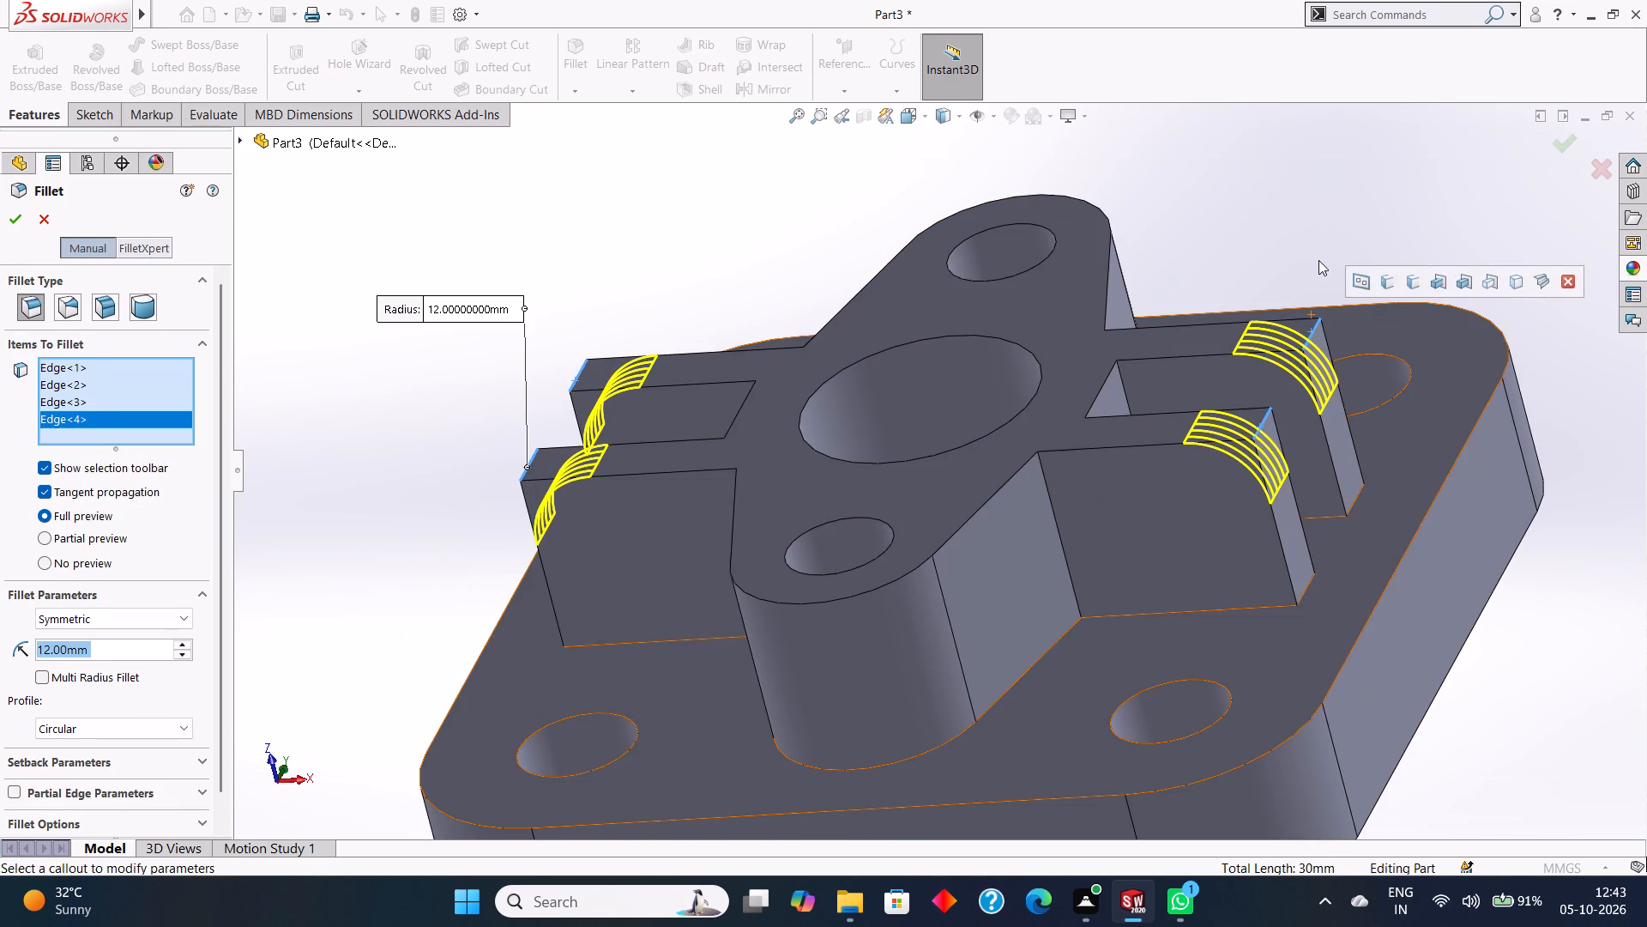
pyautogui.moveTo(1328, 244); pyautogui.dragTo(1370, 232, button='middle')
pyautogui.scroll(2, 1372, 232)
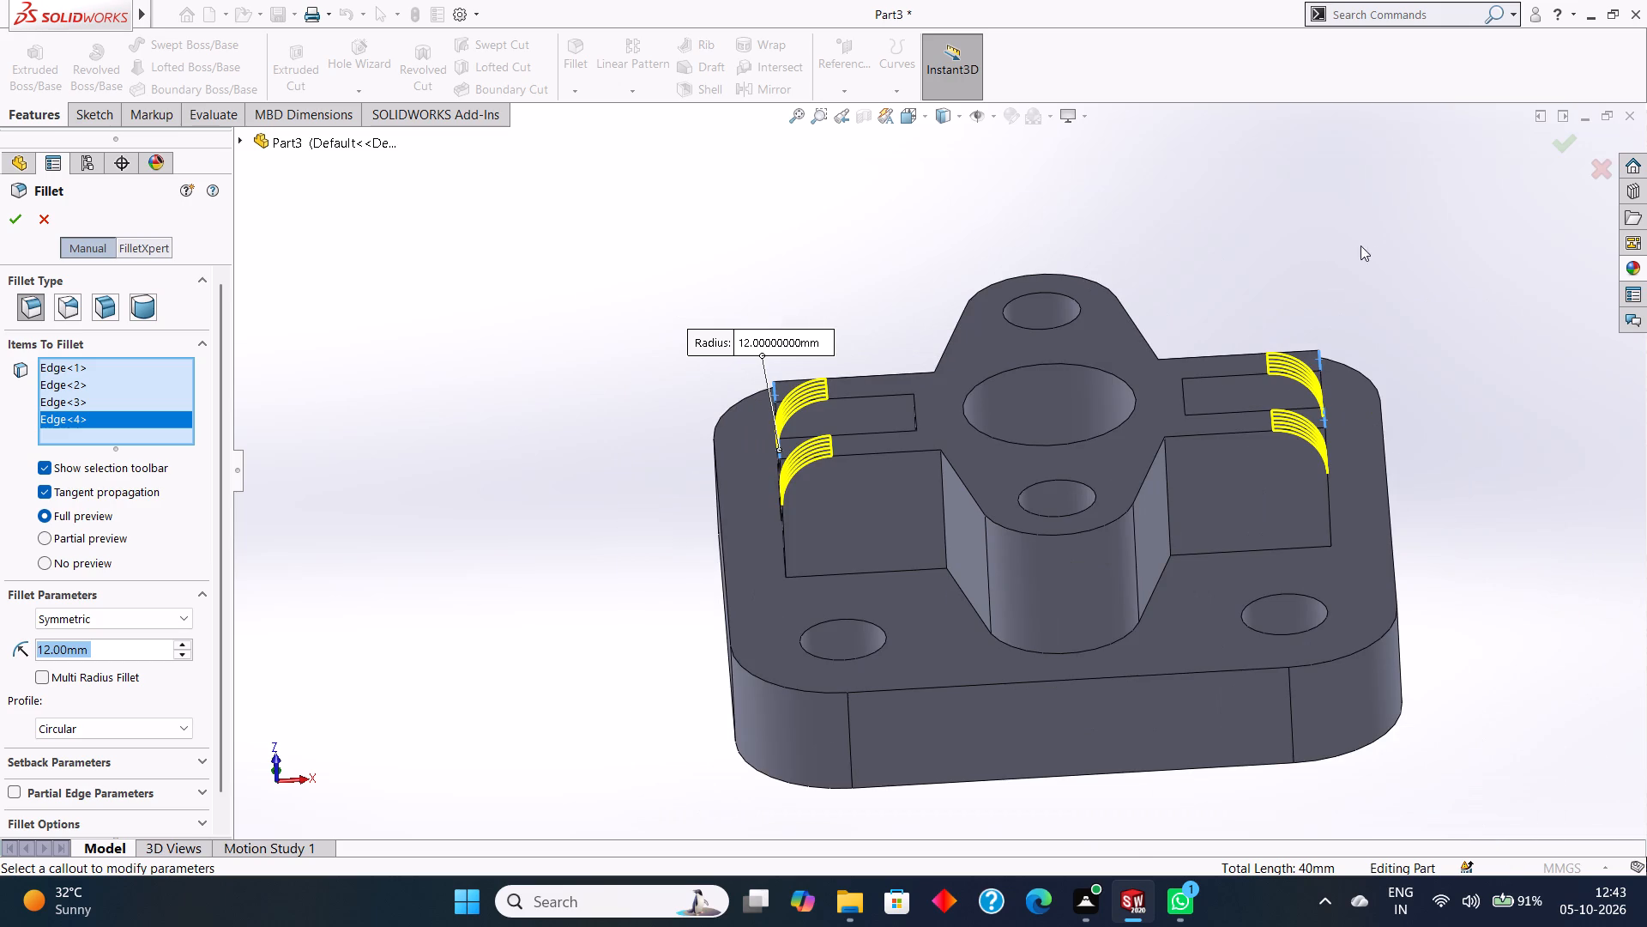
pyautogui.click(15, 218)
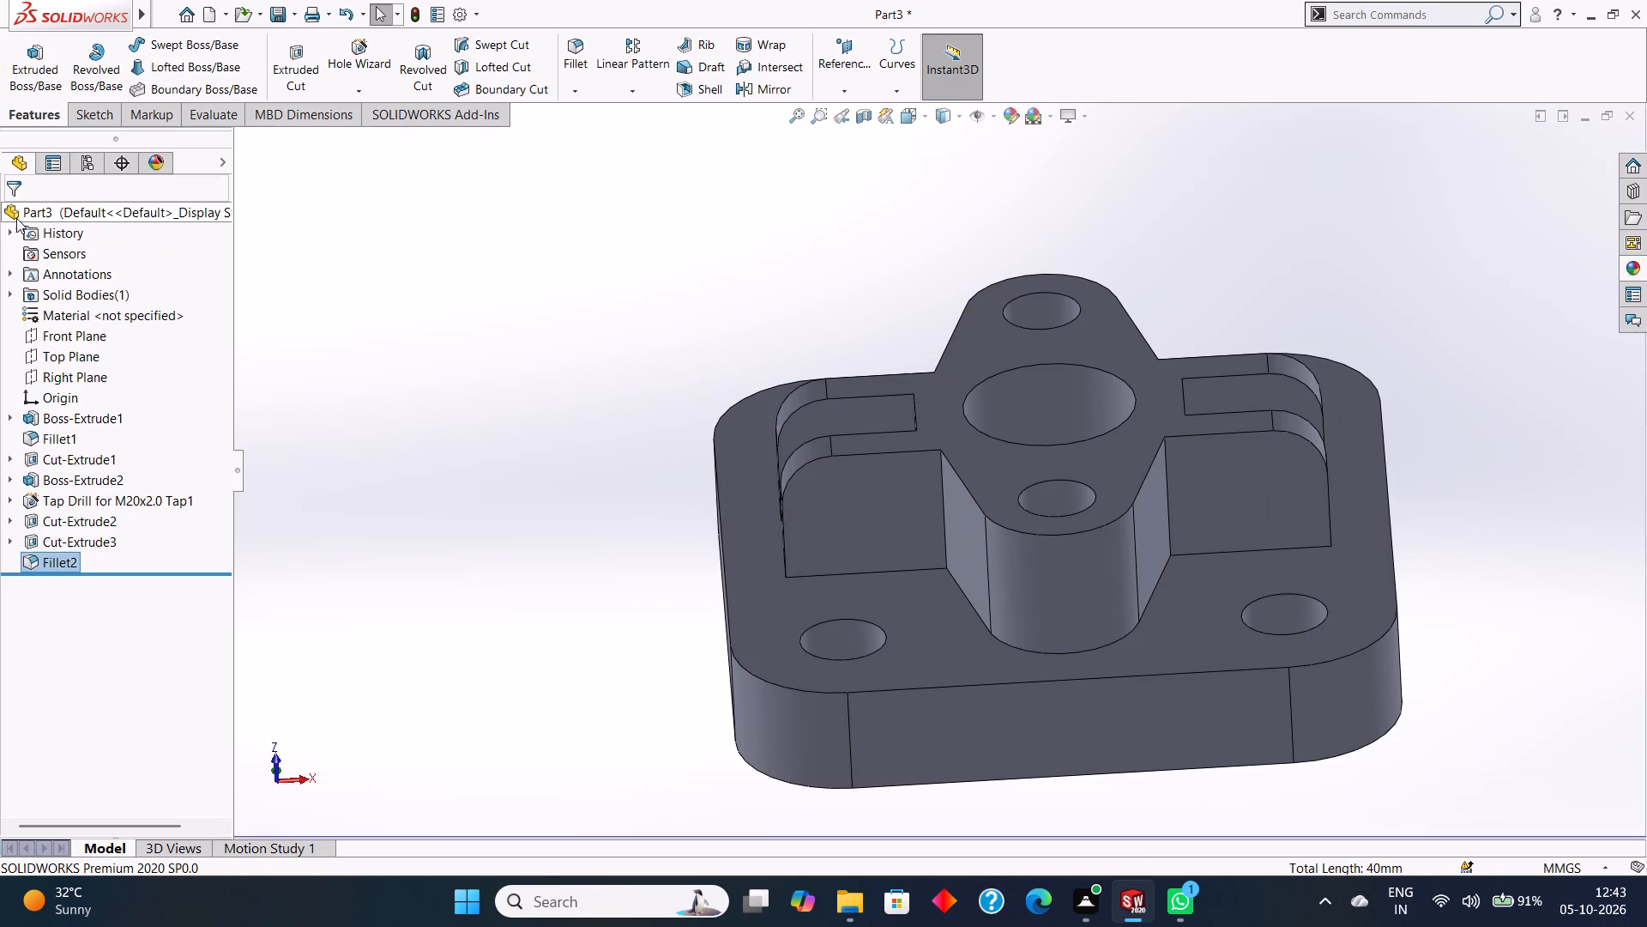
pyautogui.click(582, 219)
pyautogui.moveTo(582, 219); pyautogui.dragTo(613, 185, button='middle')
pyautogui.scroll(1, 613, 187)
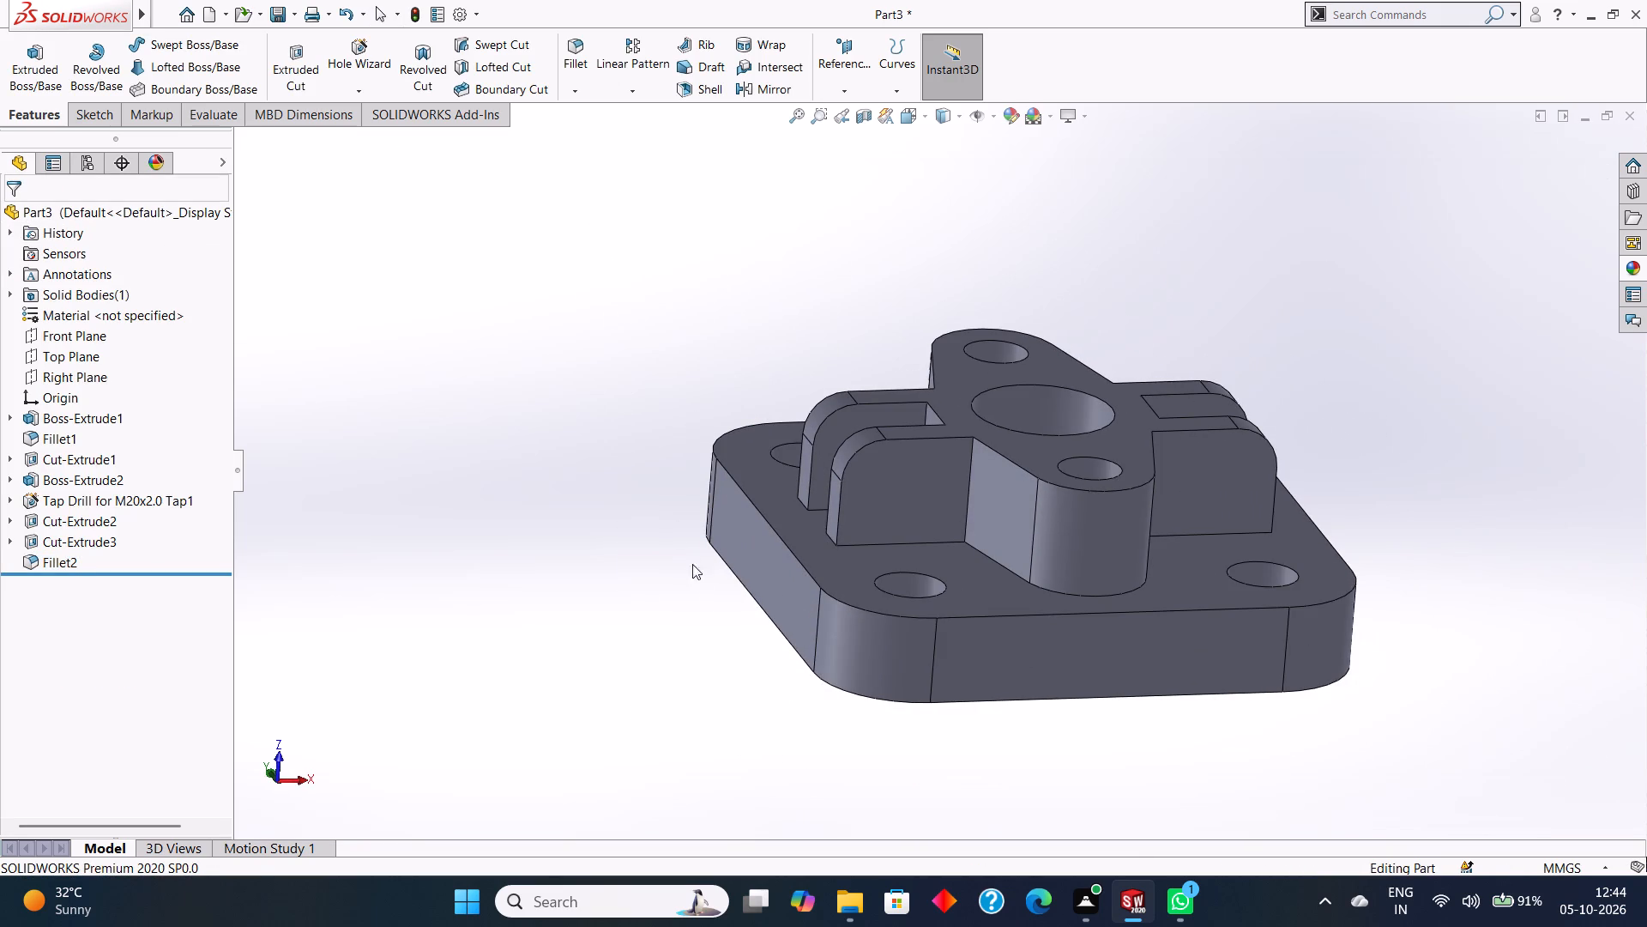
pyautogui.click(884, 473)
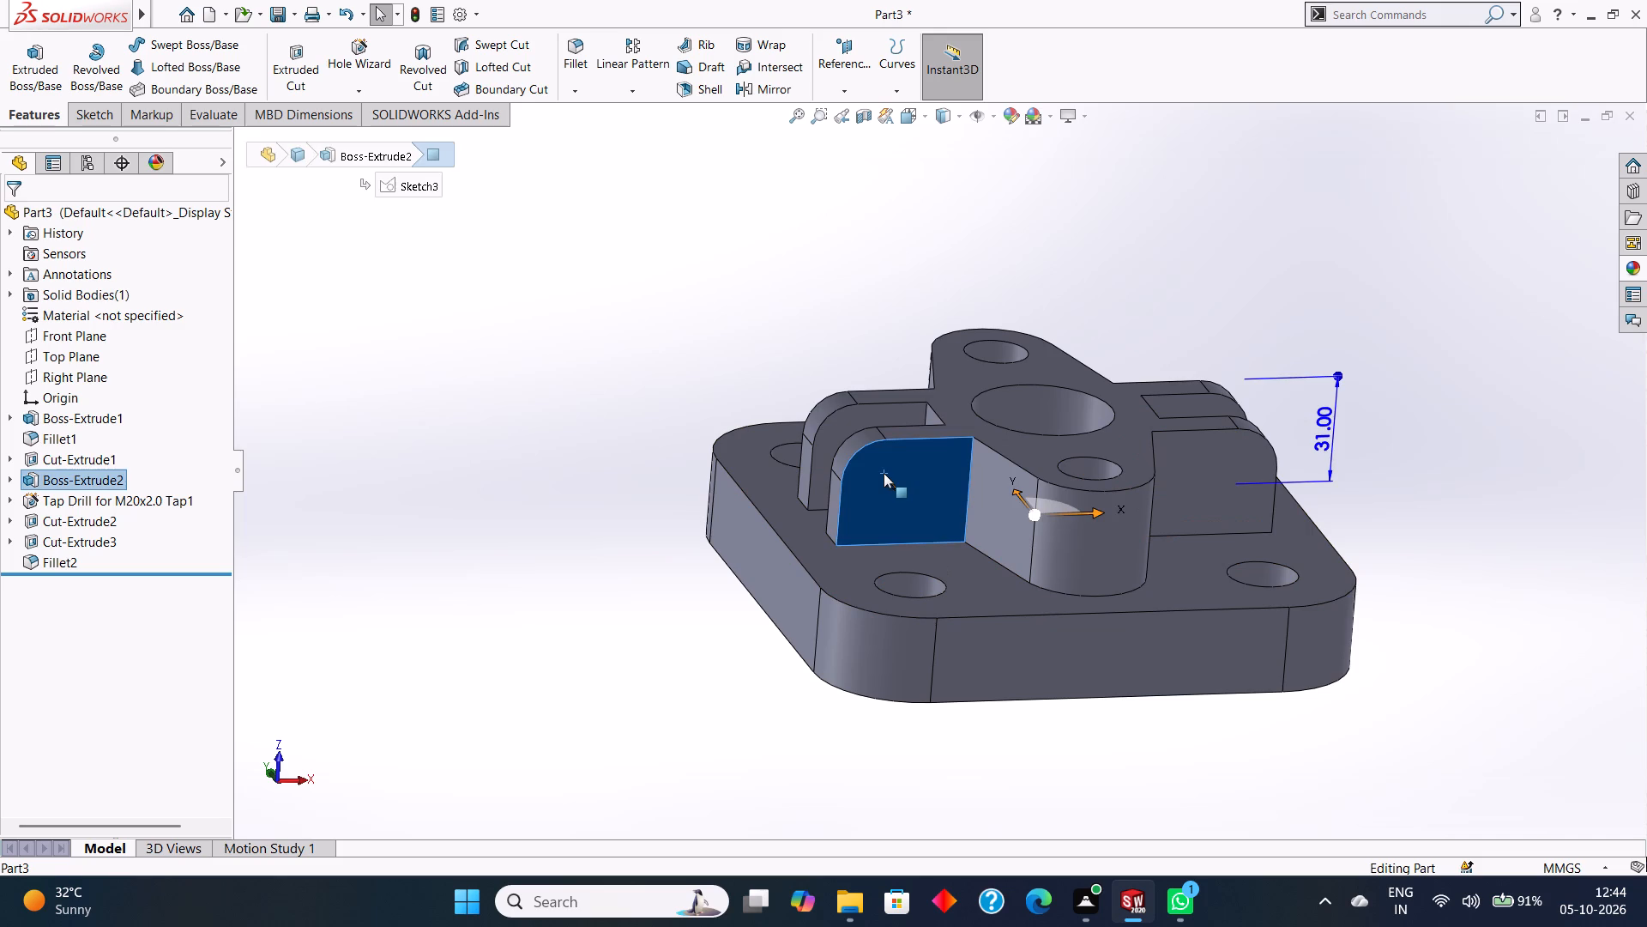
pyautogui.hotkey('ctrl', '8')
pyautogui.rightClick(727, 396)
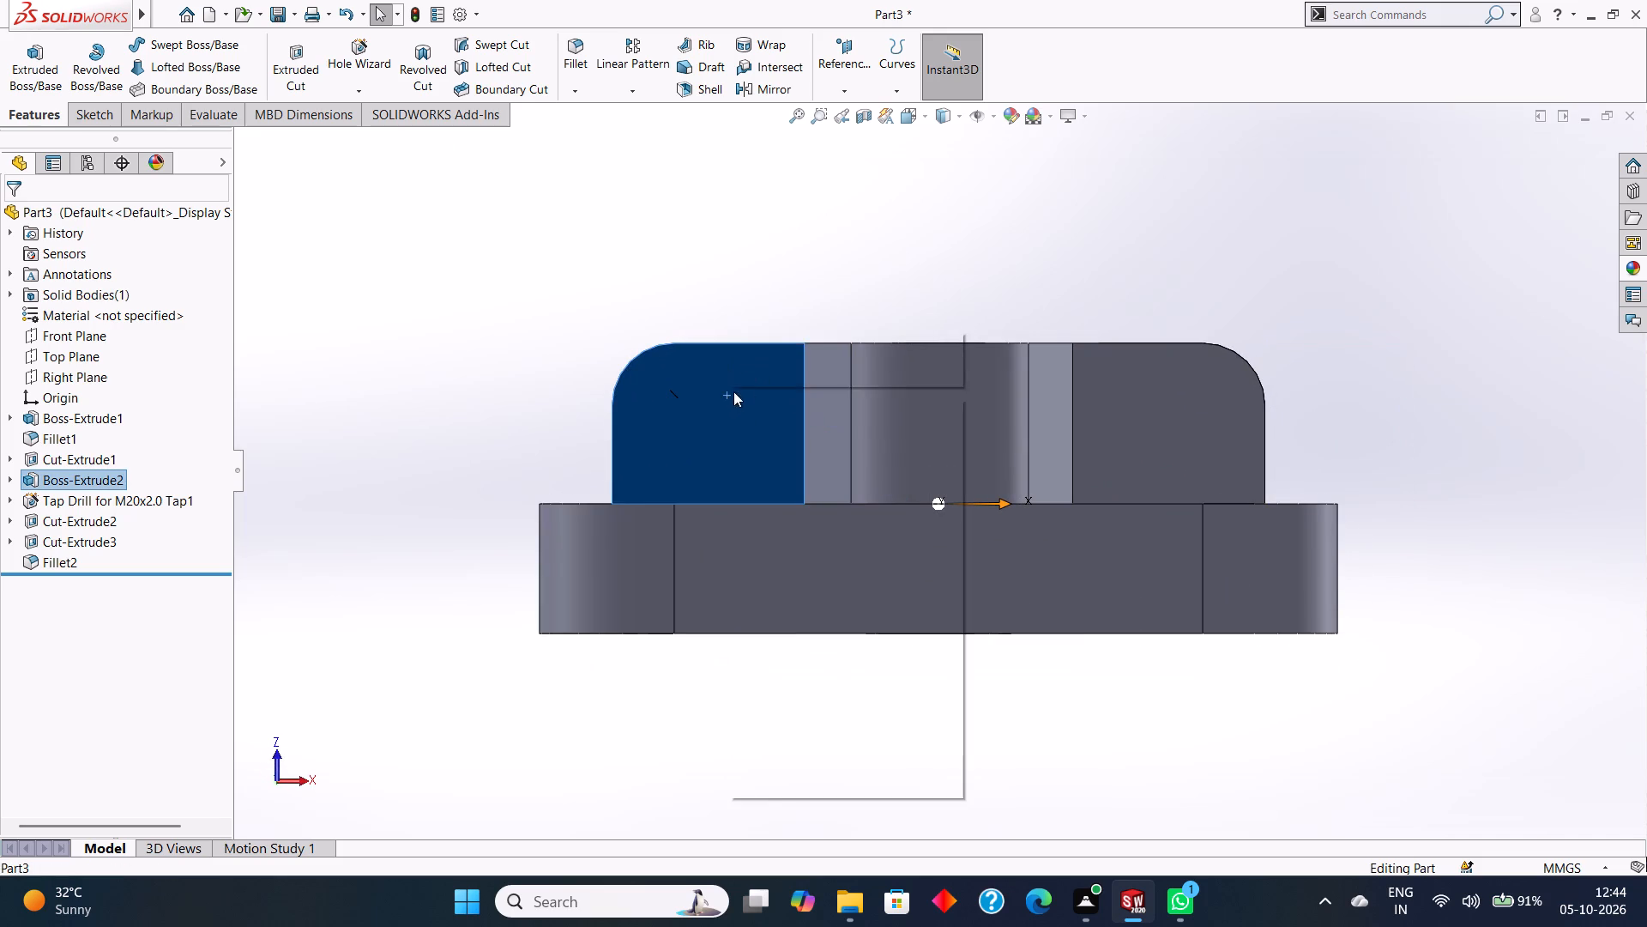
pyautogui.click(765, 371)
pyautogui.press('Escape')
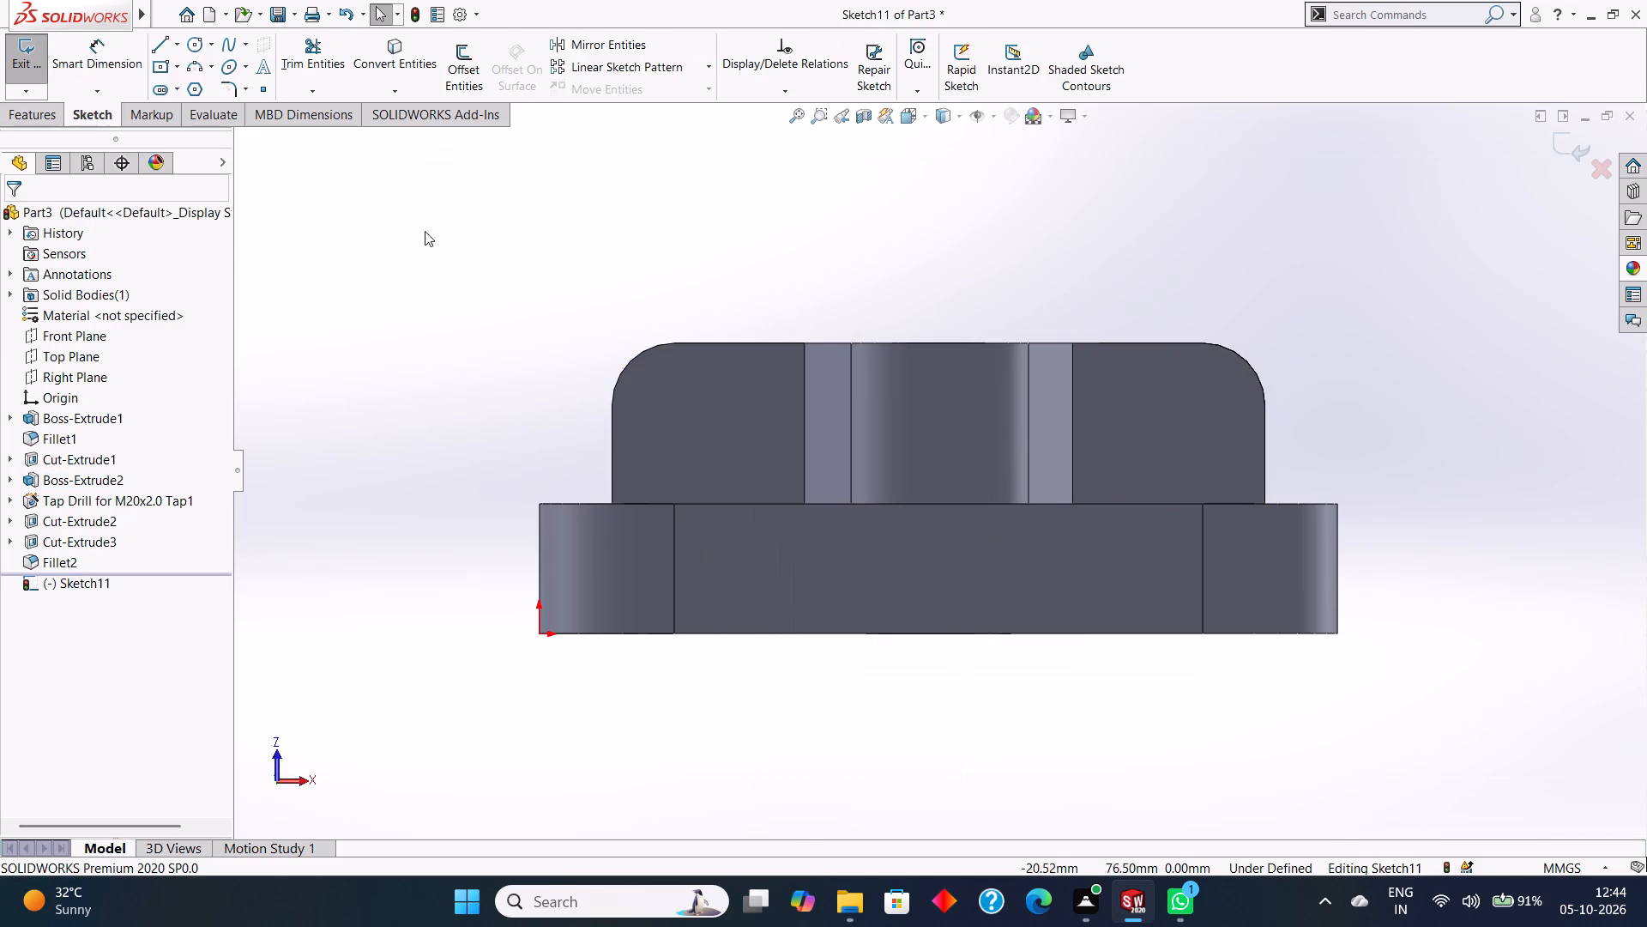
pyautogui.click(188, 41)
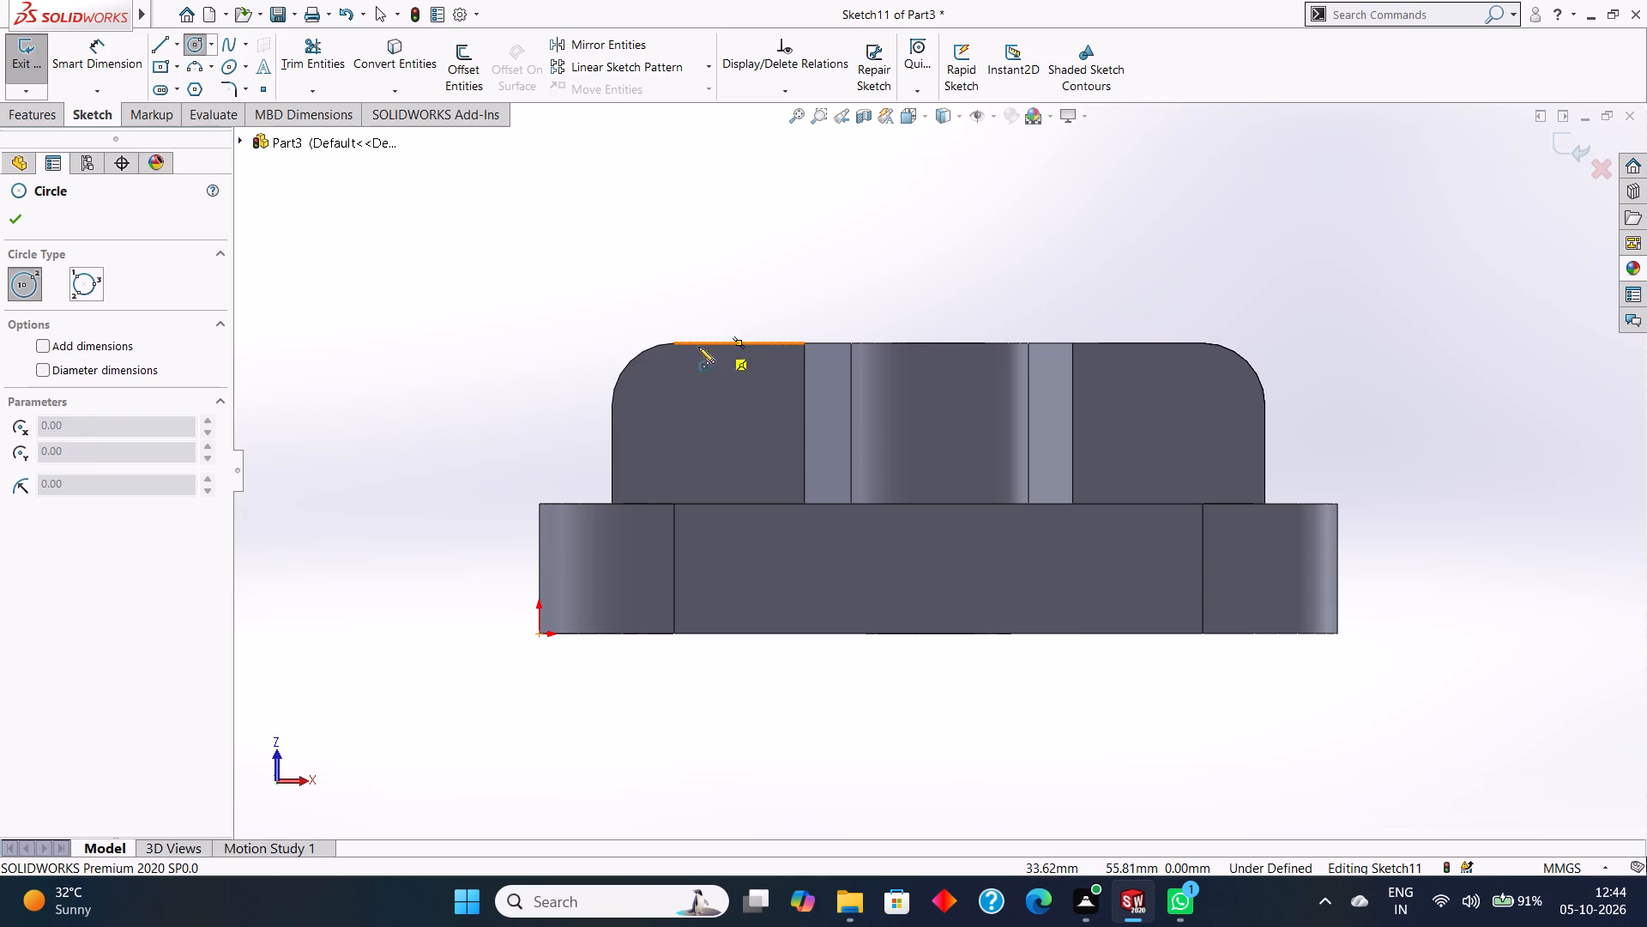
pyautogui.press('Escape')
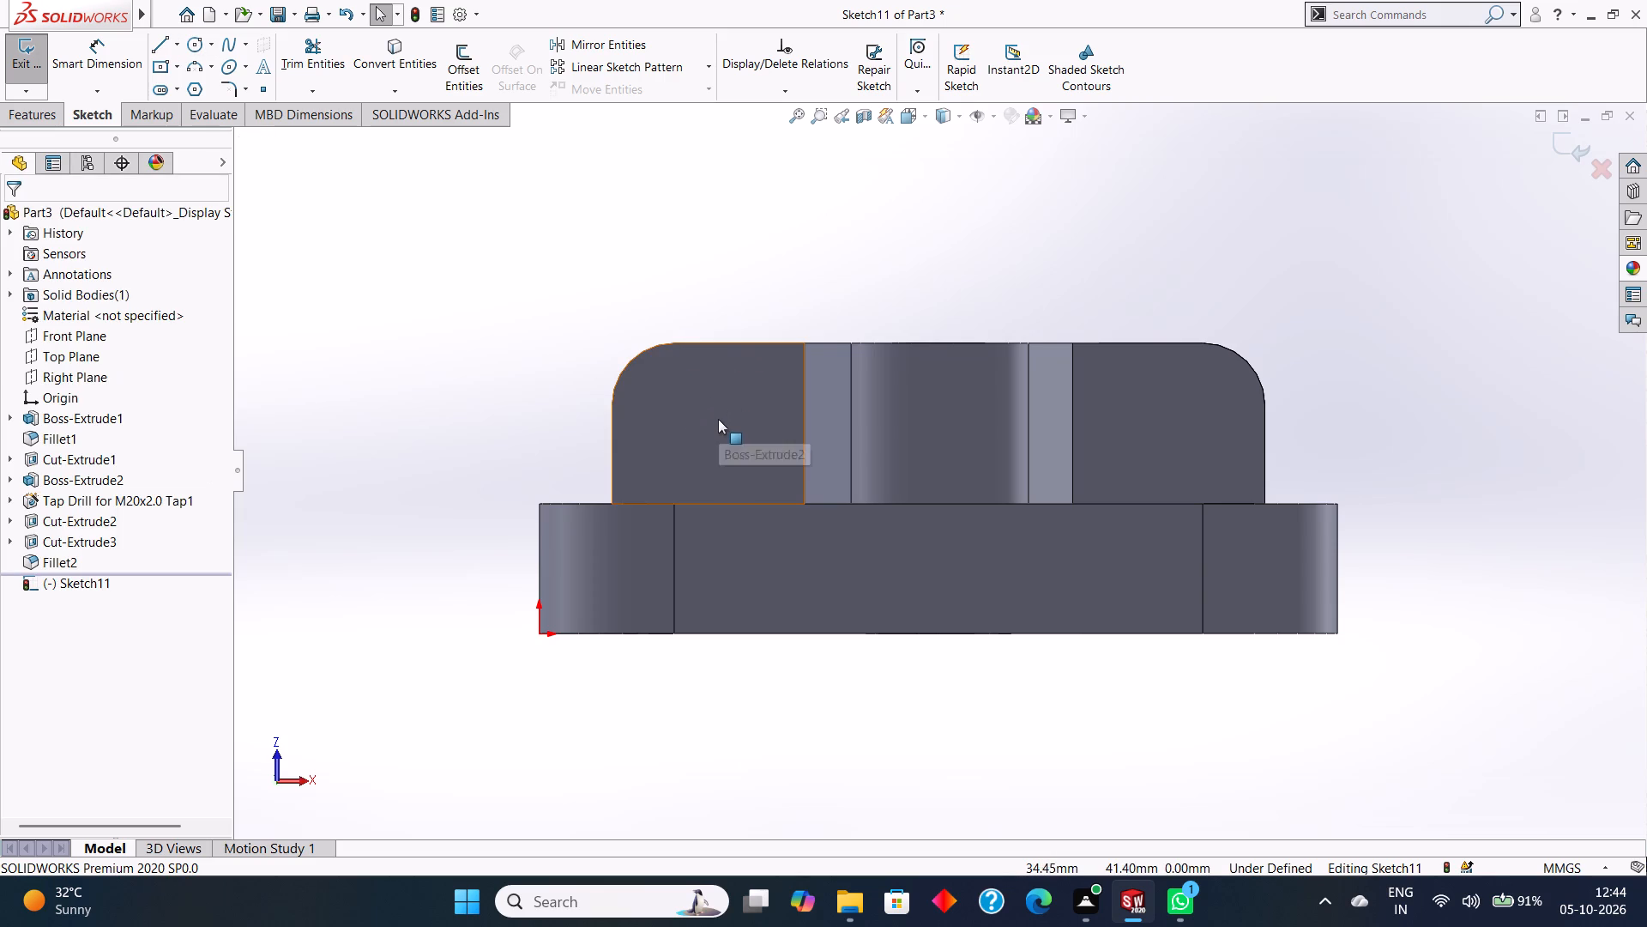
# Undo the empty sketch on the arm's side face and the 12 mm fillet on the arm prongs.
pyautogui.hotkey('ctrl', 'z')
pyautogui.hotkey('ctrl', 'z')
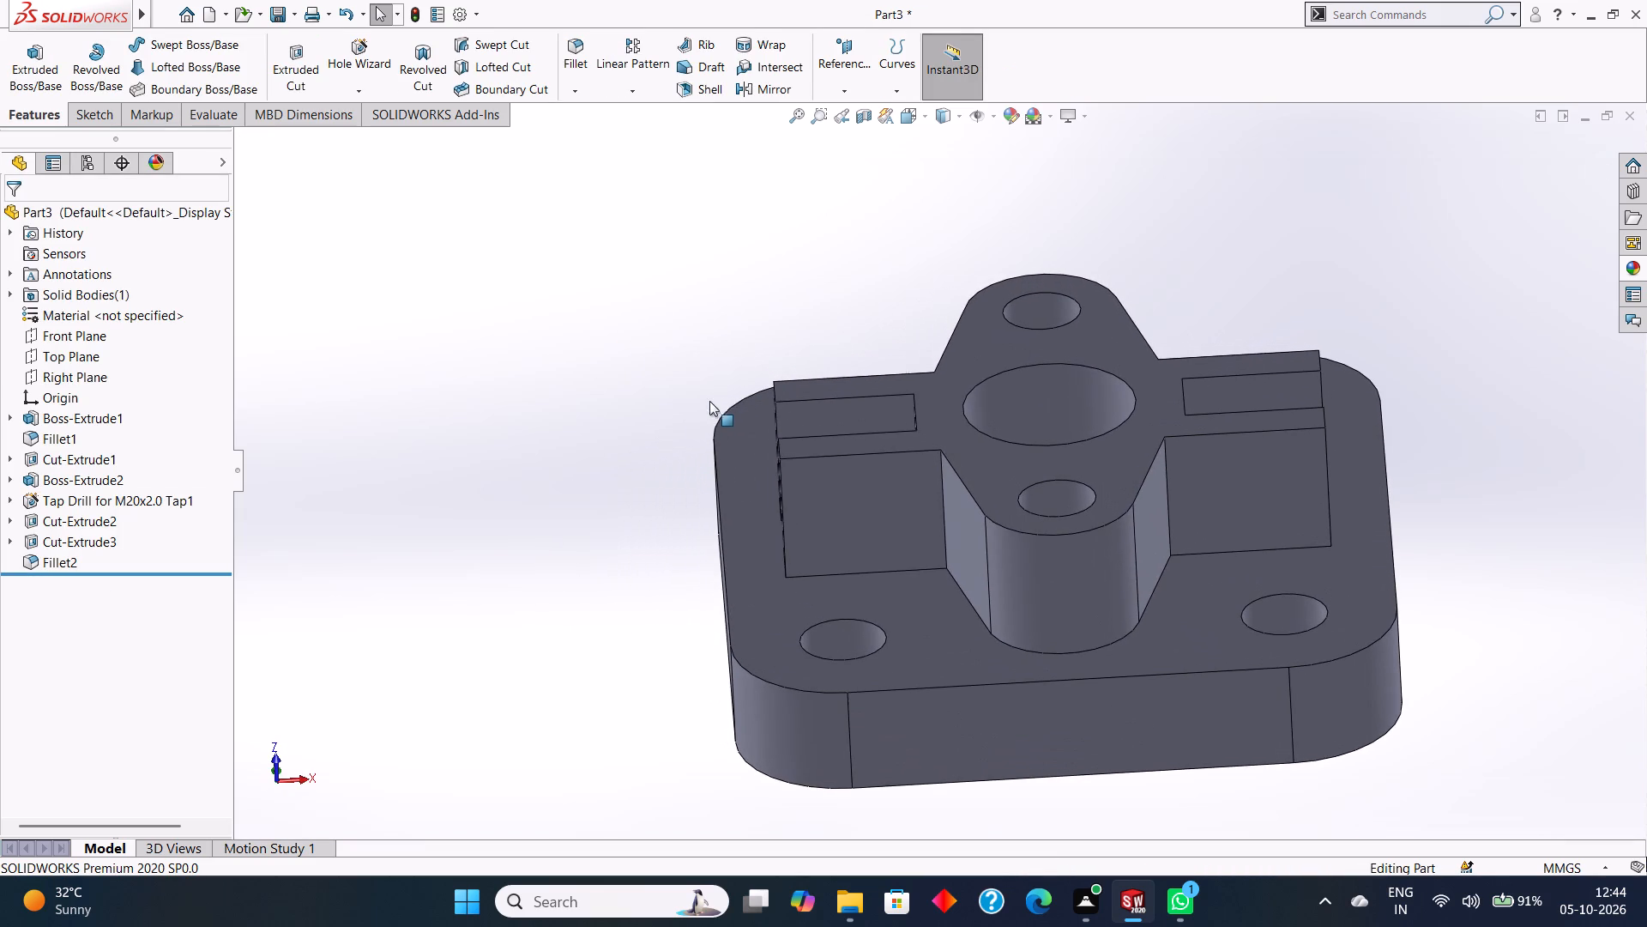
# Sketch a circle at the middle of a slotted arm's outer side face and set its radius to 5 mm.
pyautogui.click(824, 485)
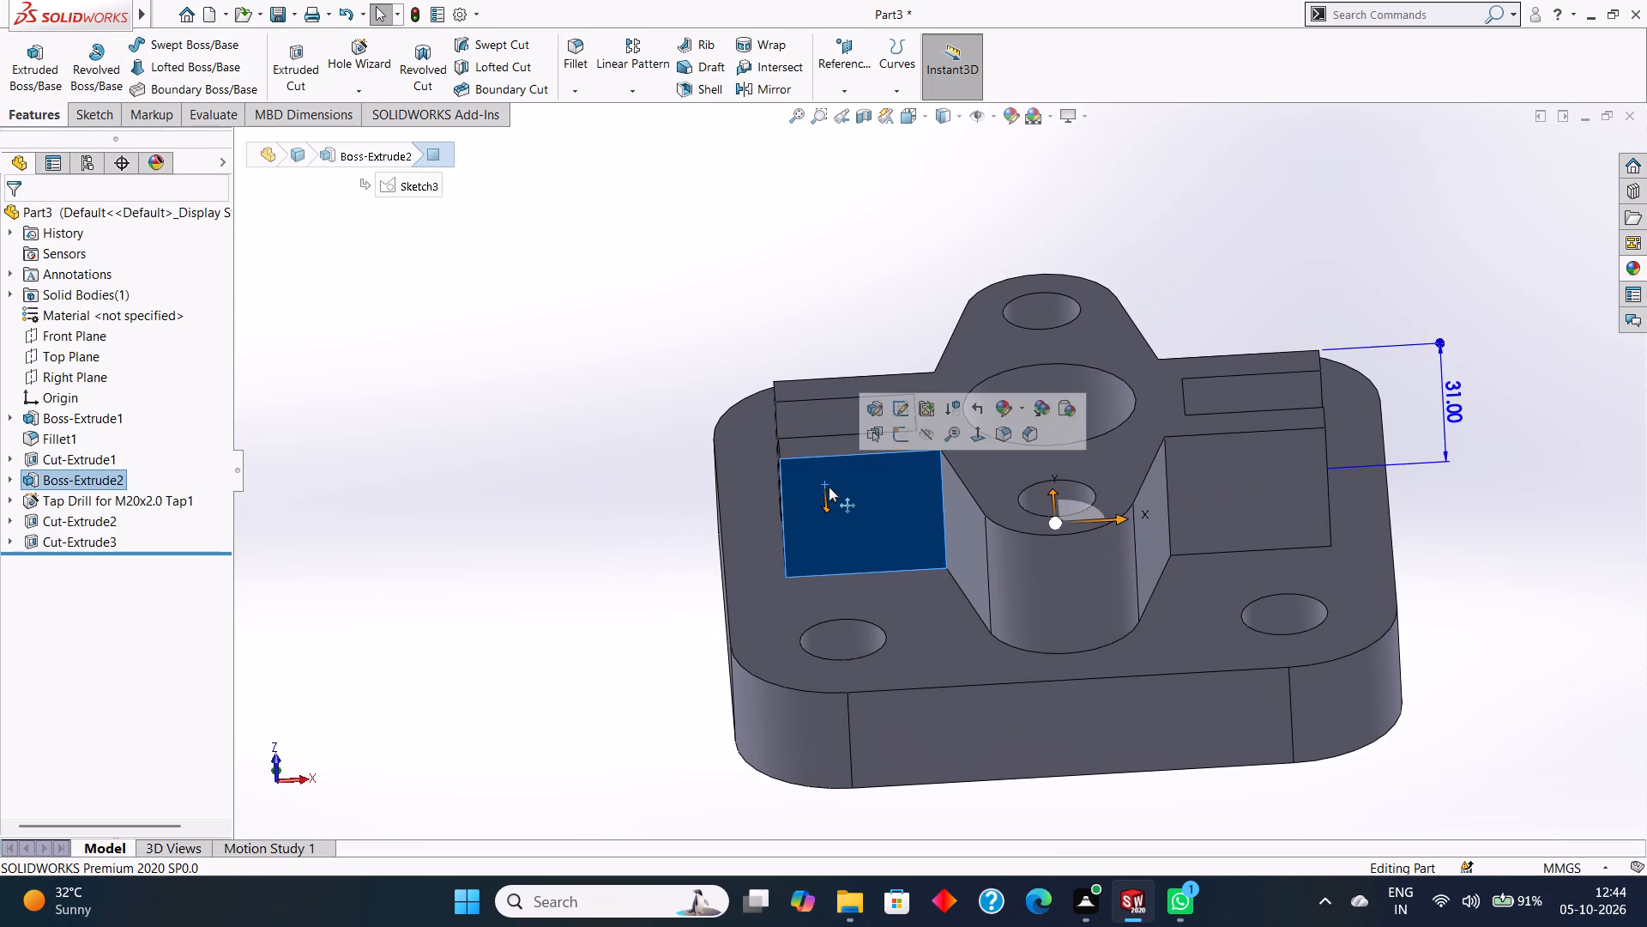
pyautogui.hotkey('ctrl', '8')
pyautogui.rightClick(730, 399)
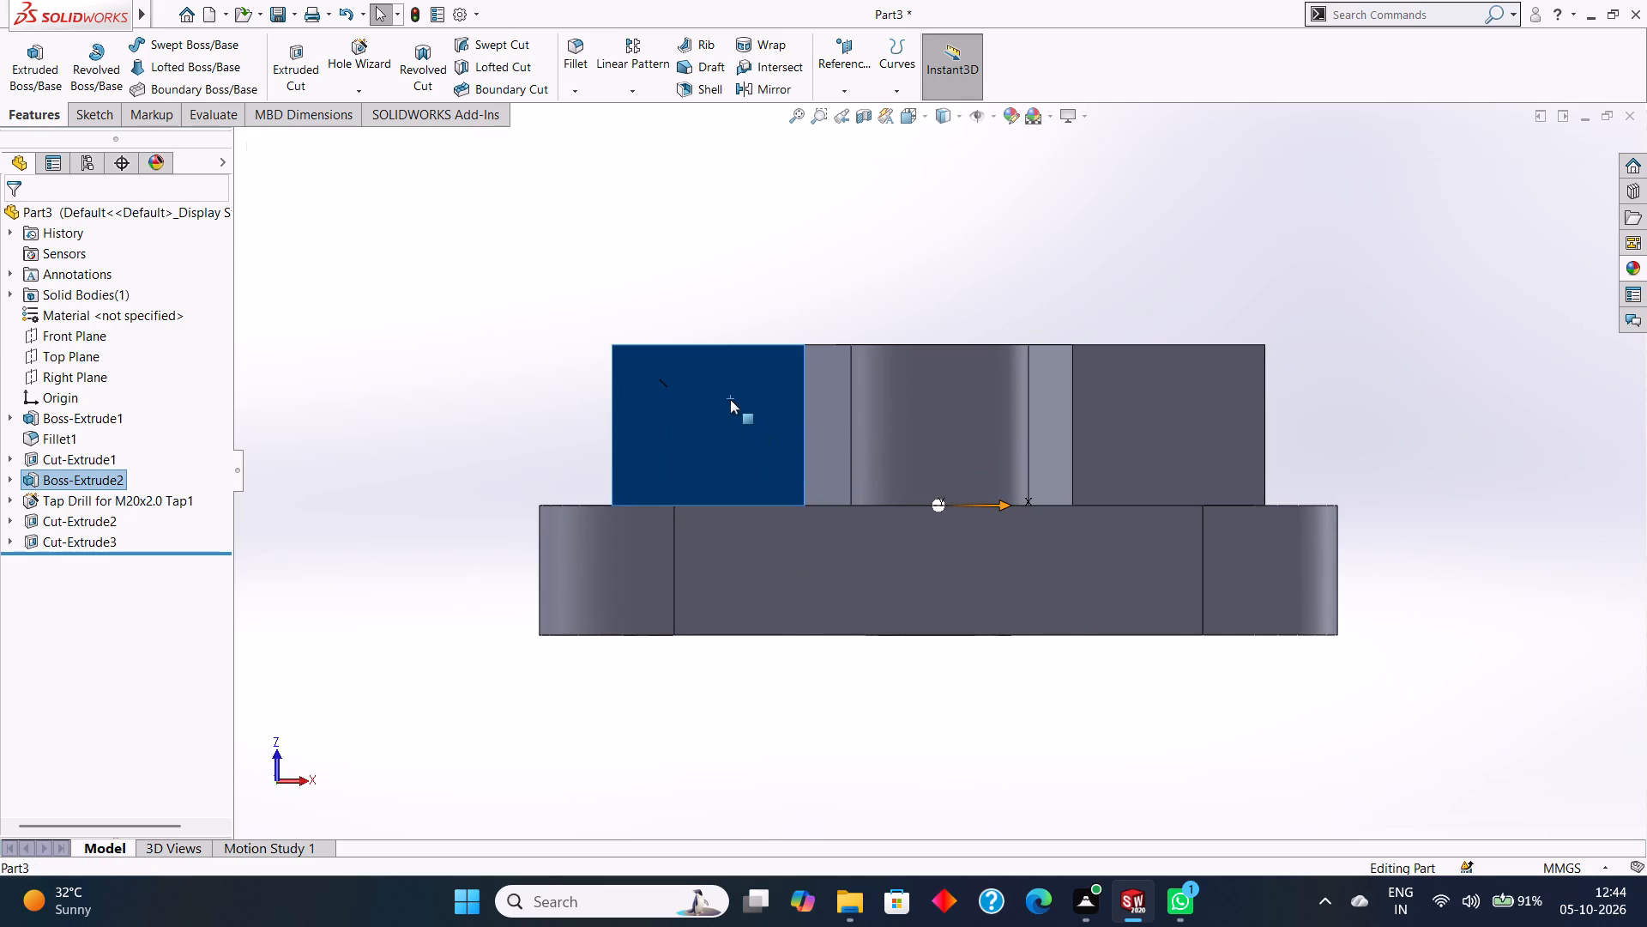
pyautogui.click(776, 376)
pyautogui.press('Escape')
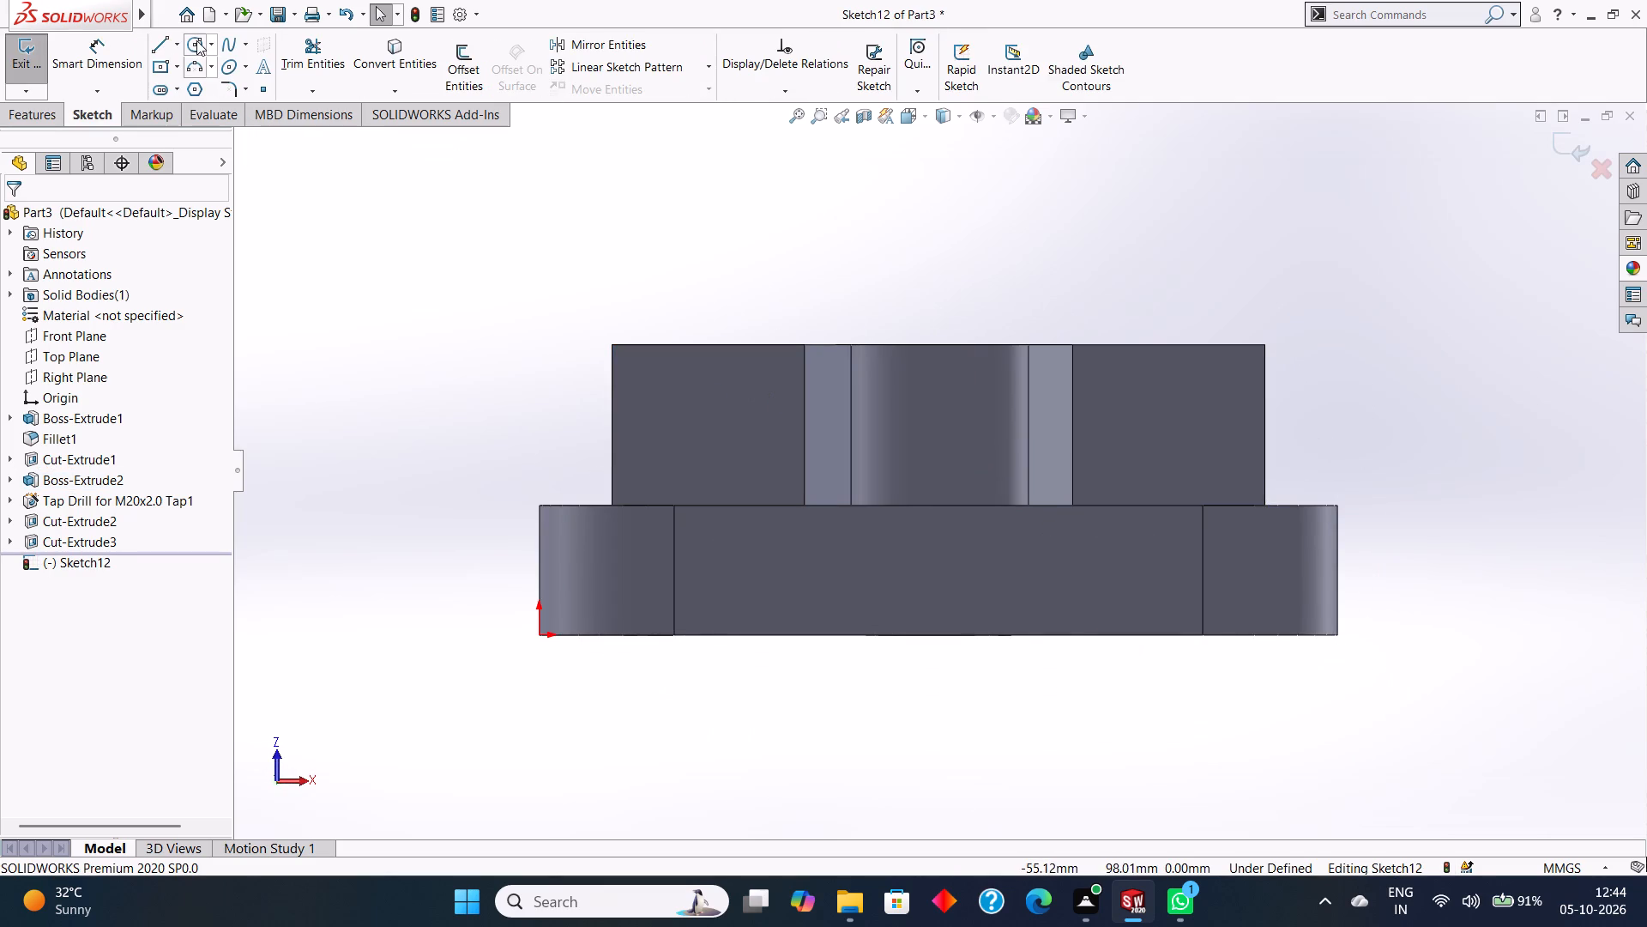
pyautogui.click(196, 40)
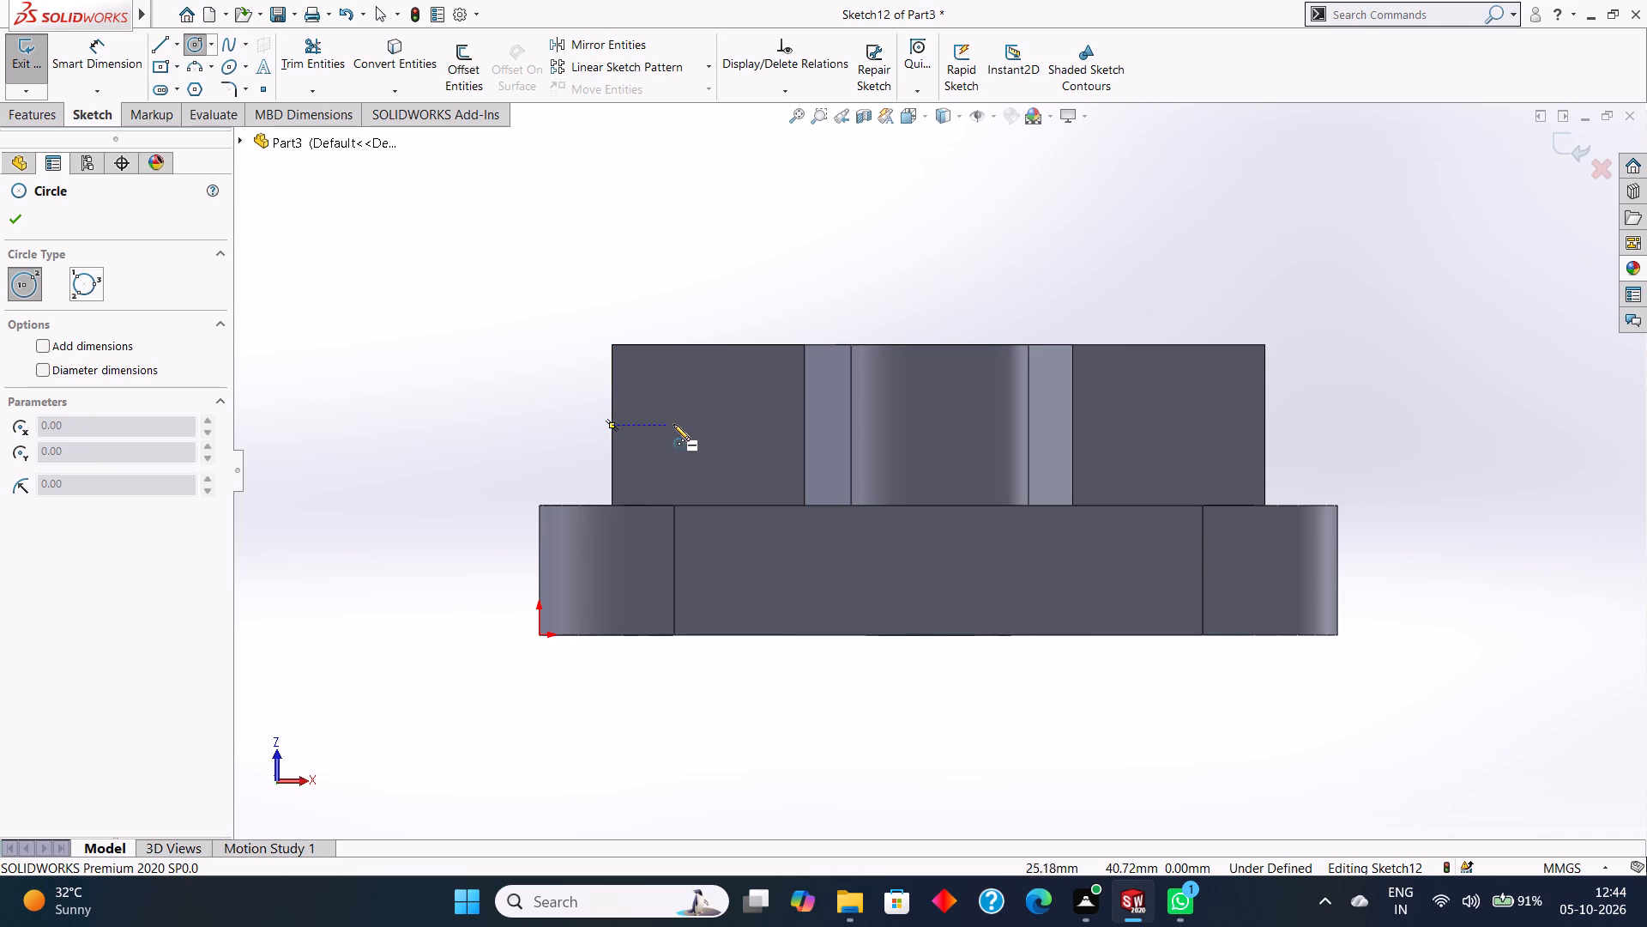
pyautogui.moveTo(708, 427); pyautogui.dragTo(730, 458)
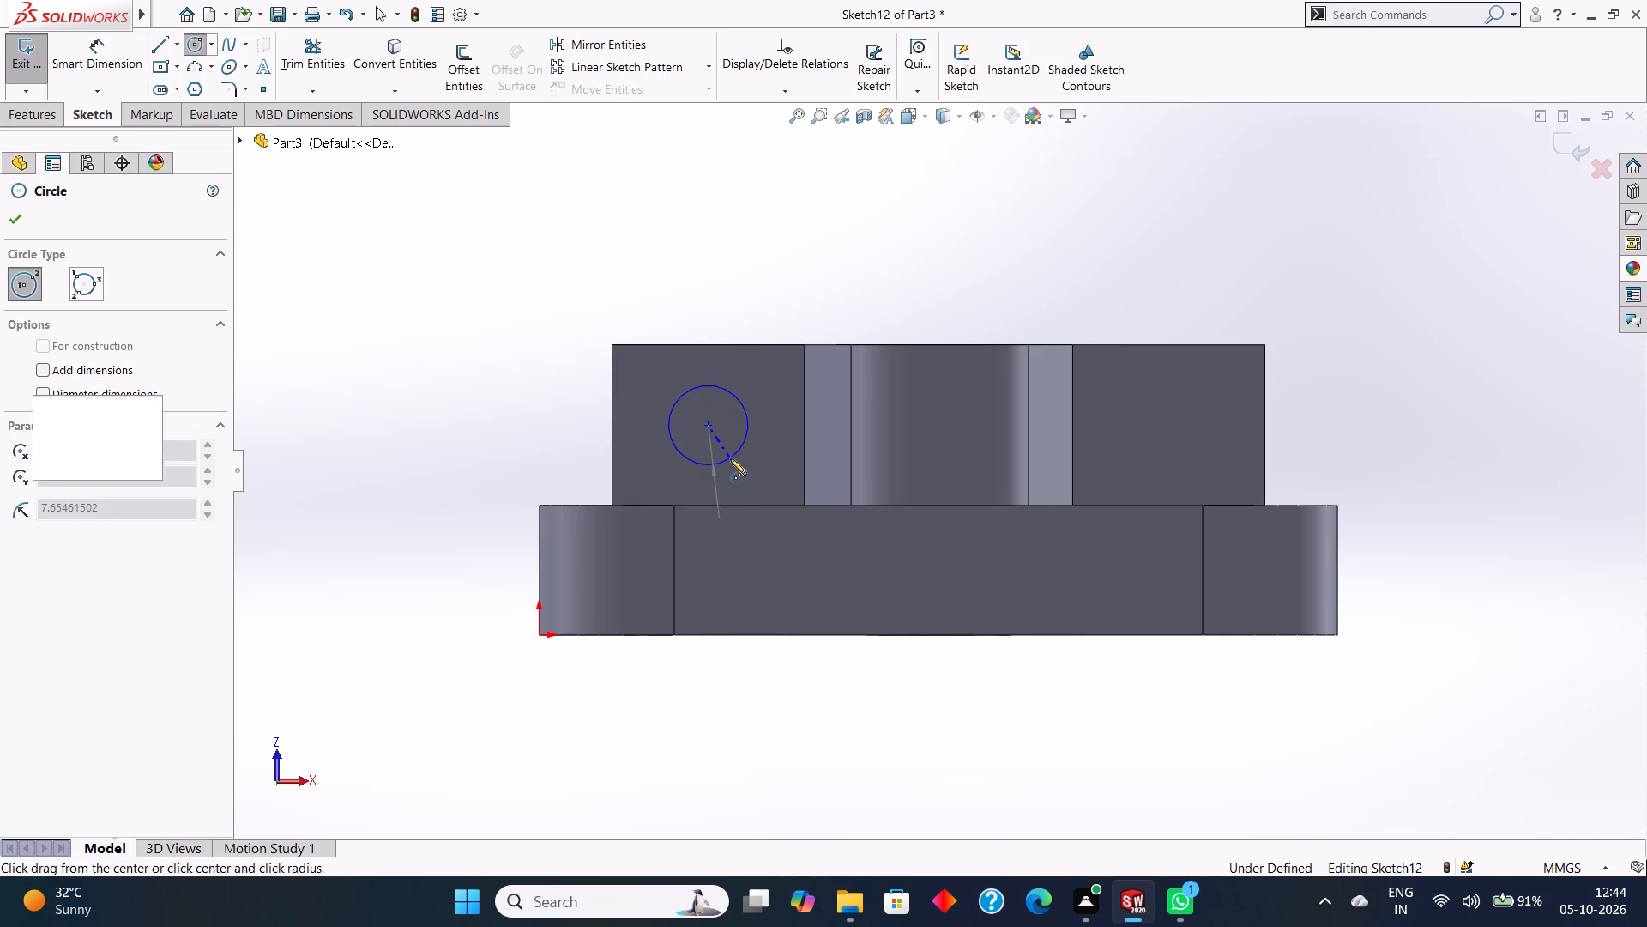
pyautogui.press('BackSpace')
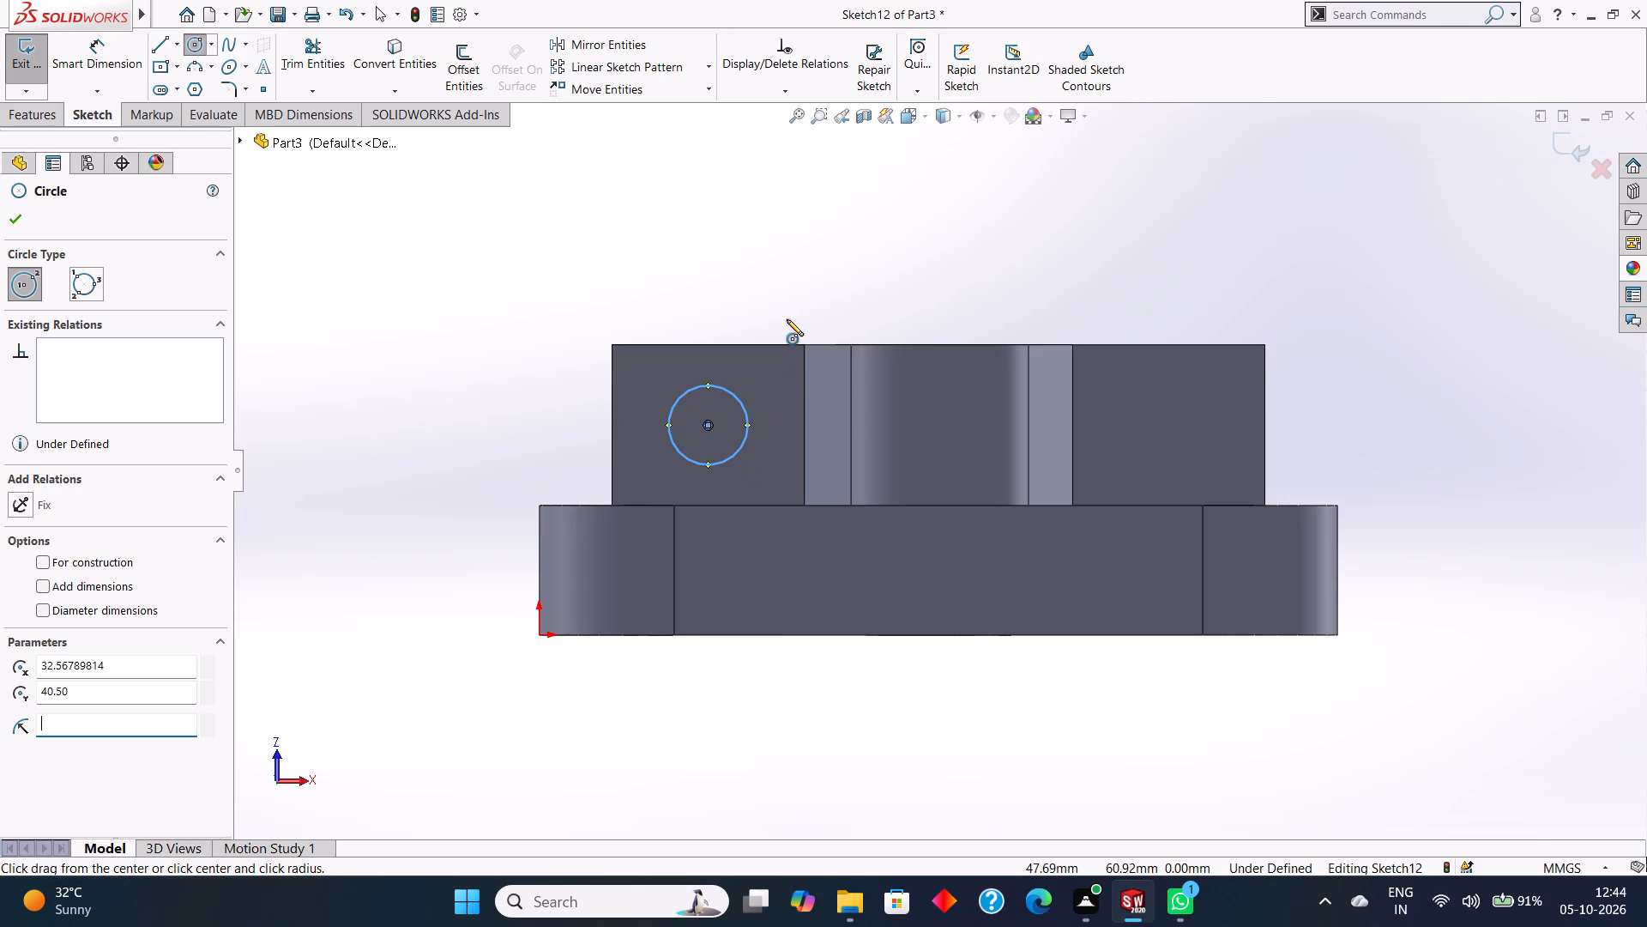
pyautogui.press('5')
pyautogui.press('Return')
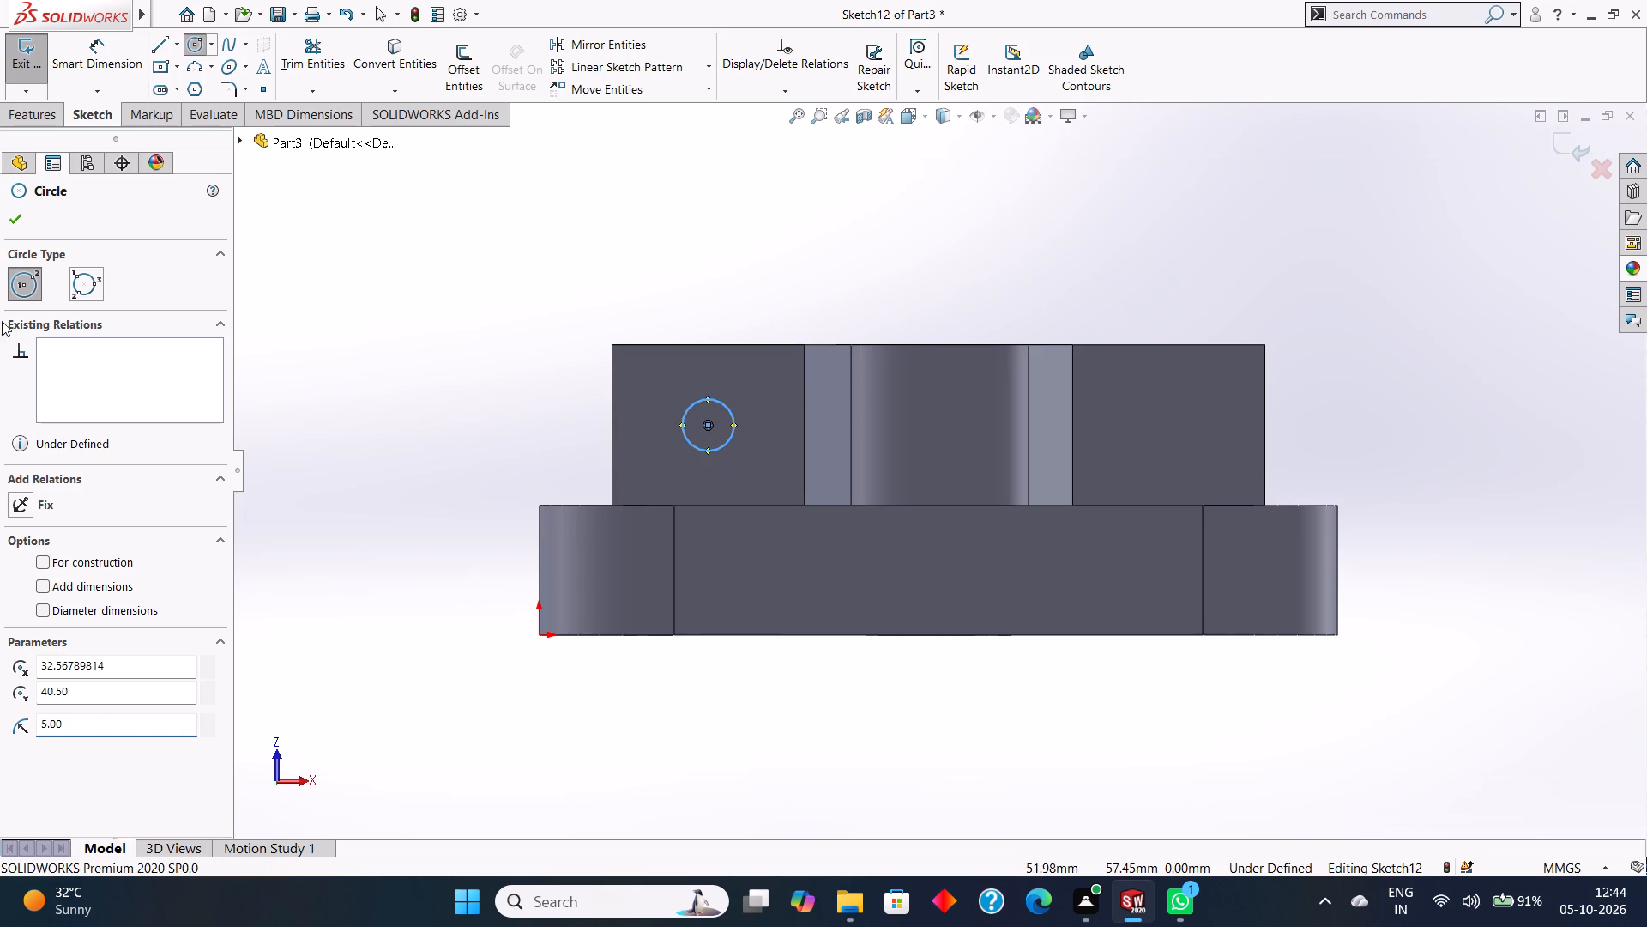
pyautogui.click(3, 214)
# Cut the 5 mm radius circle through both prongs of the slotted arm with a Through All Extruded Cut.
pyautogui.click(39, 116)
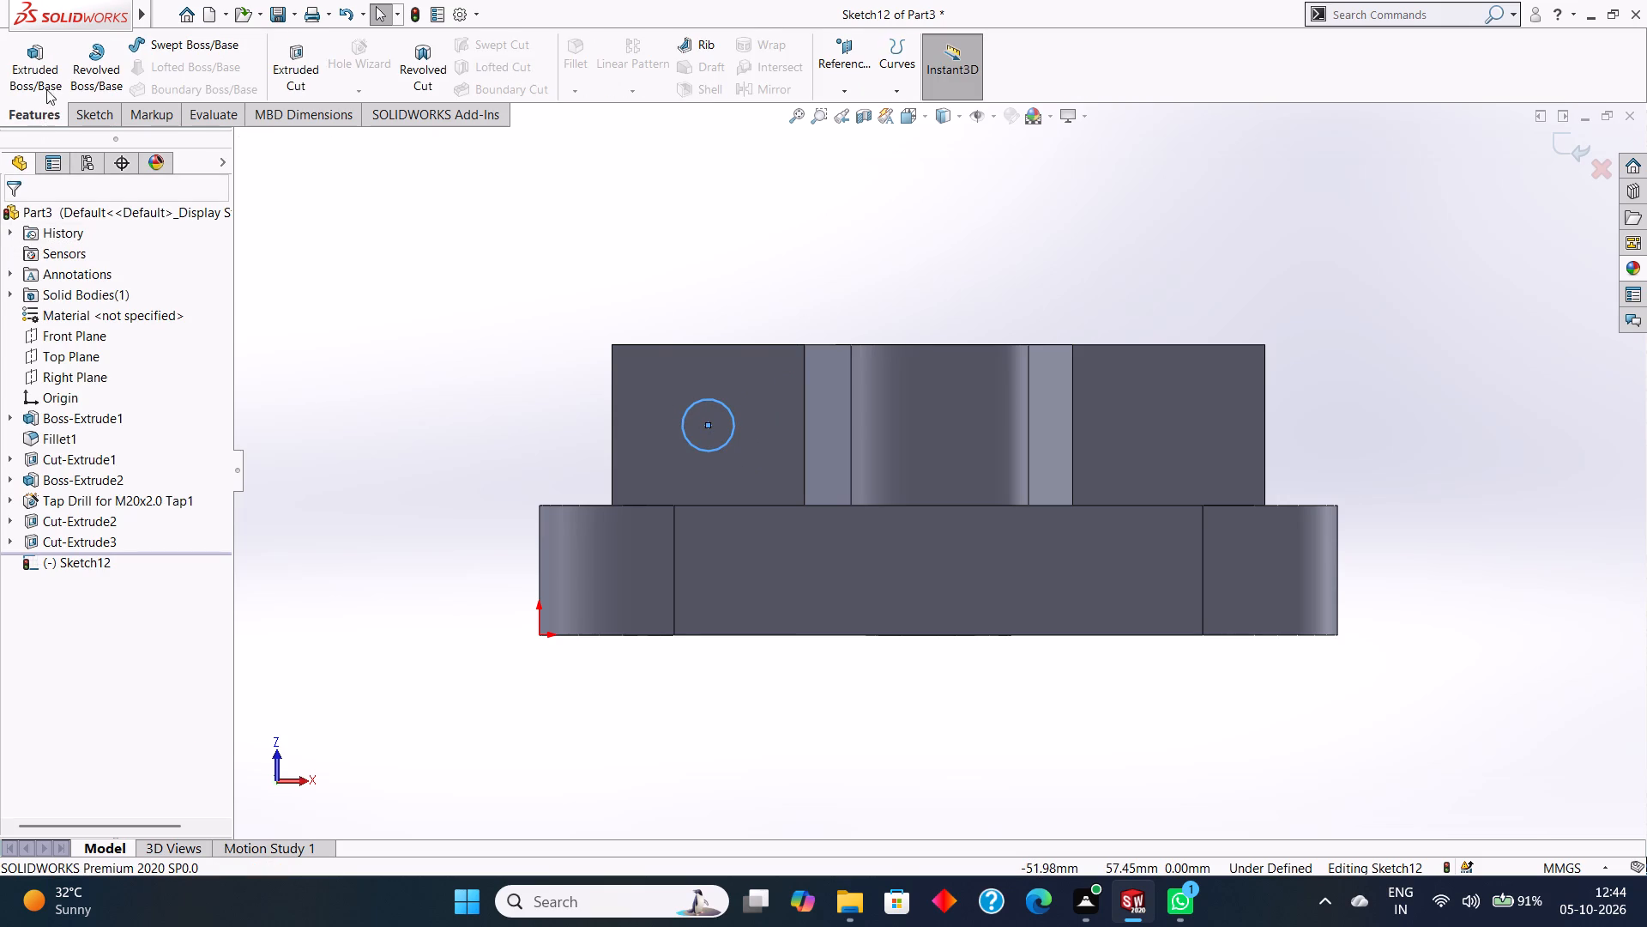
pyautogui.click(280, 68)
pyautogui.moveTo(539, 205); pyautogui.dragTo(723, 324, button='middle')
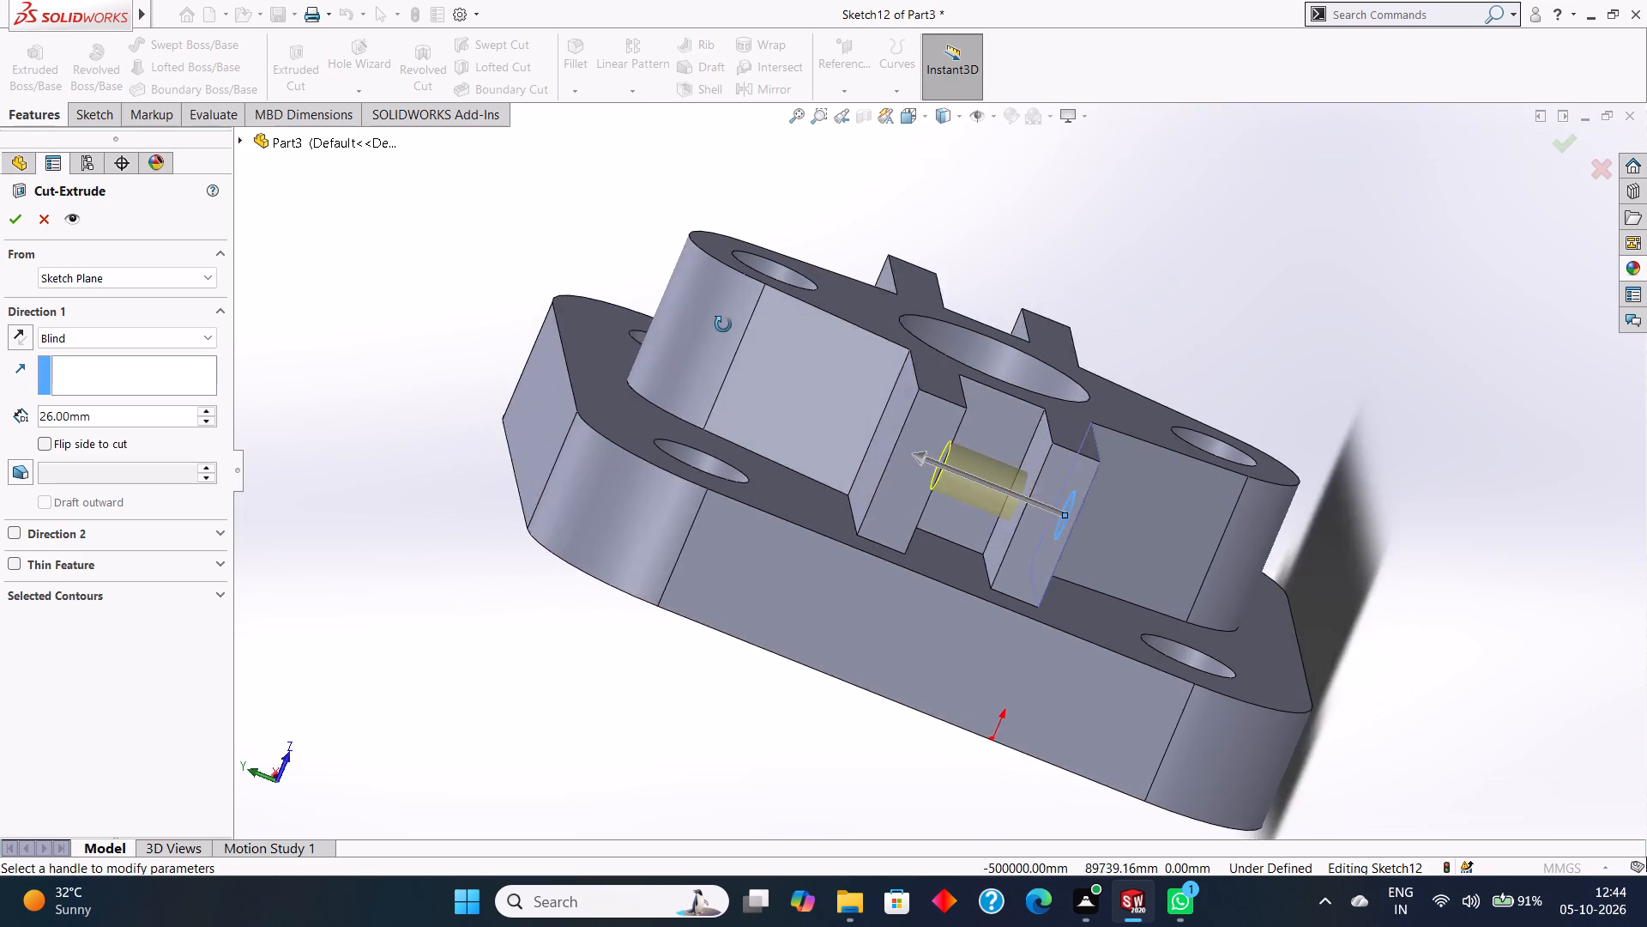
pyautogui.moveTo(723, 324); pyautogui.dragTo(668, 311, button='middle')
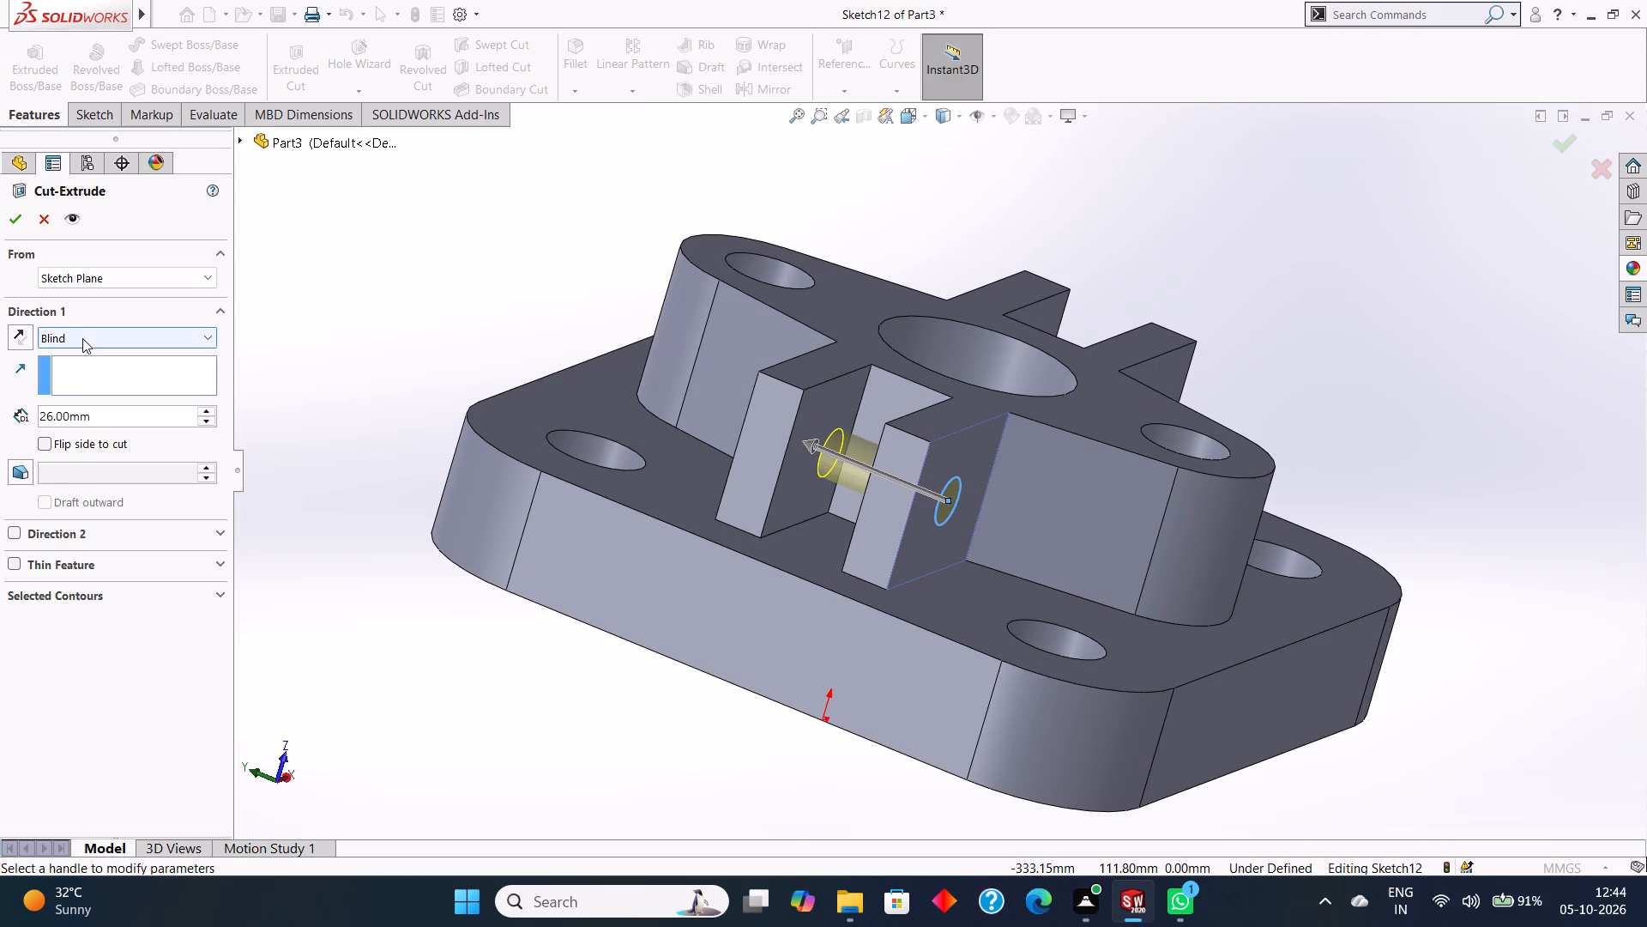
pyautogui.click(82, 338)
pyautogui.click(83, 373)
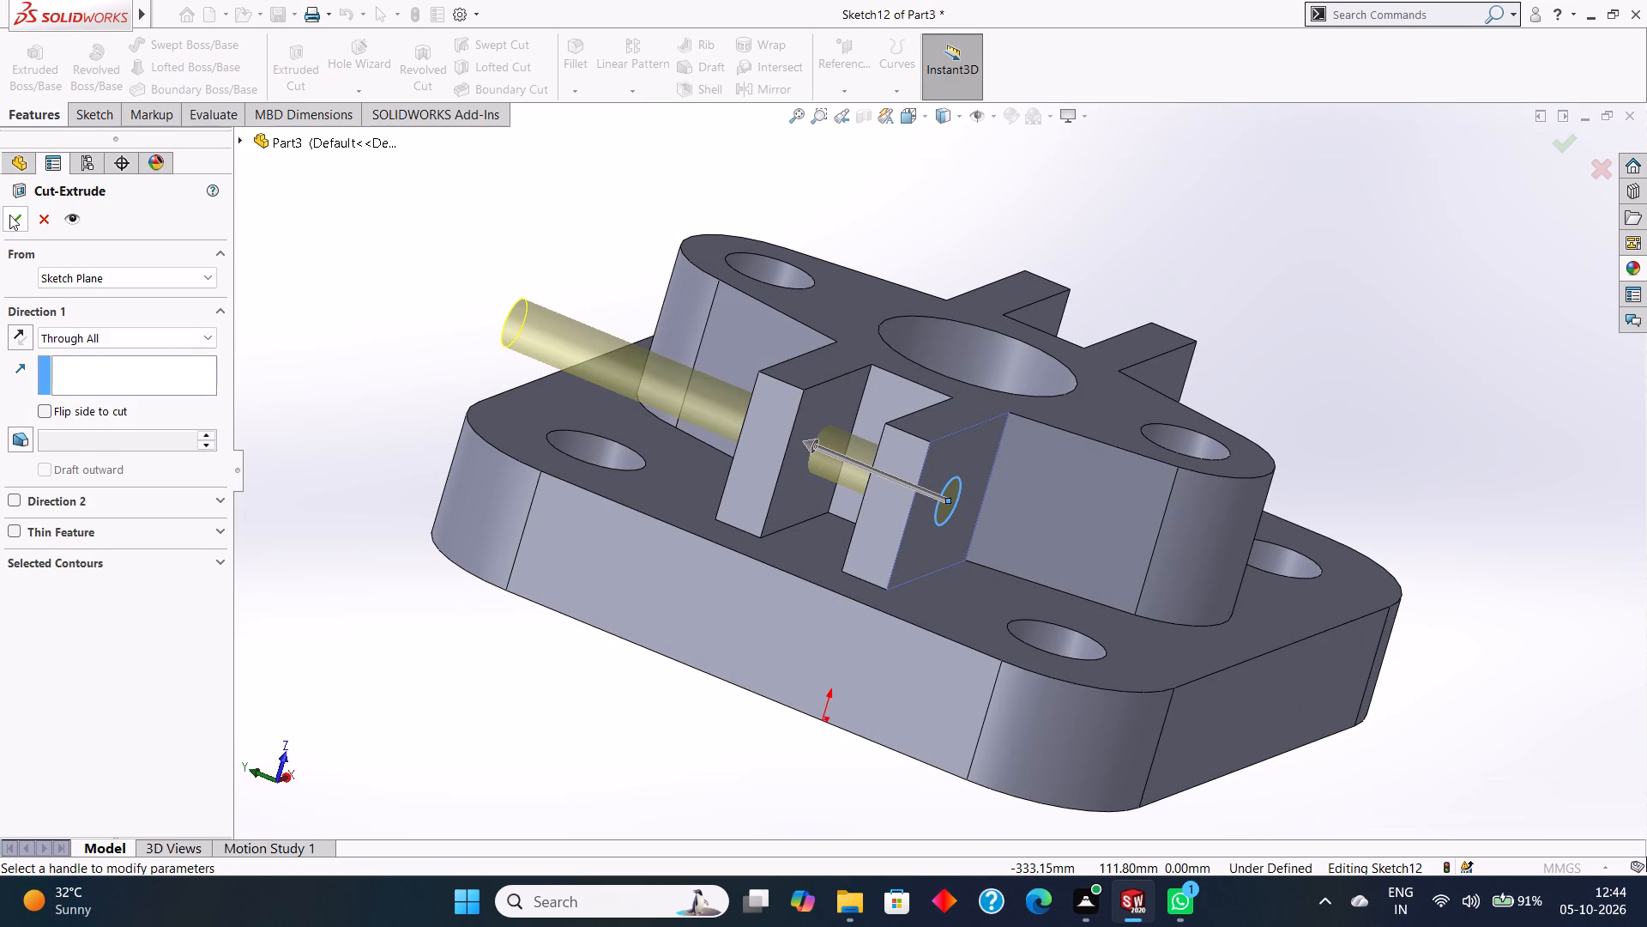
pyautogui.click(12, 217)
pyautogui.click(1253, 289)
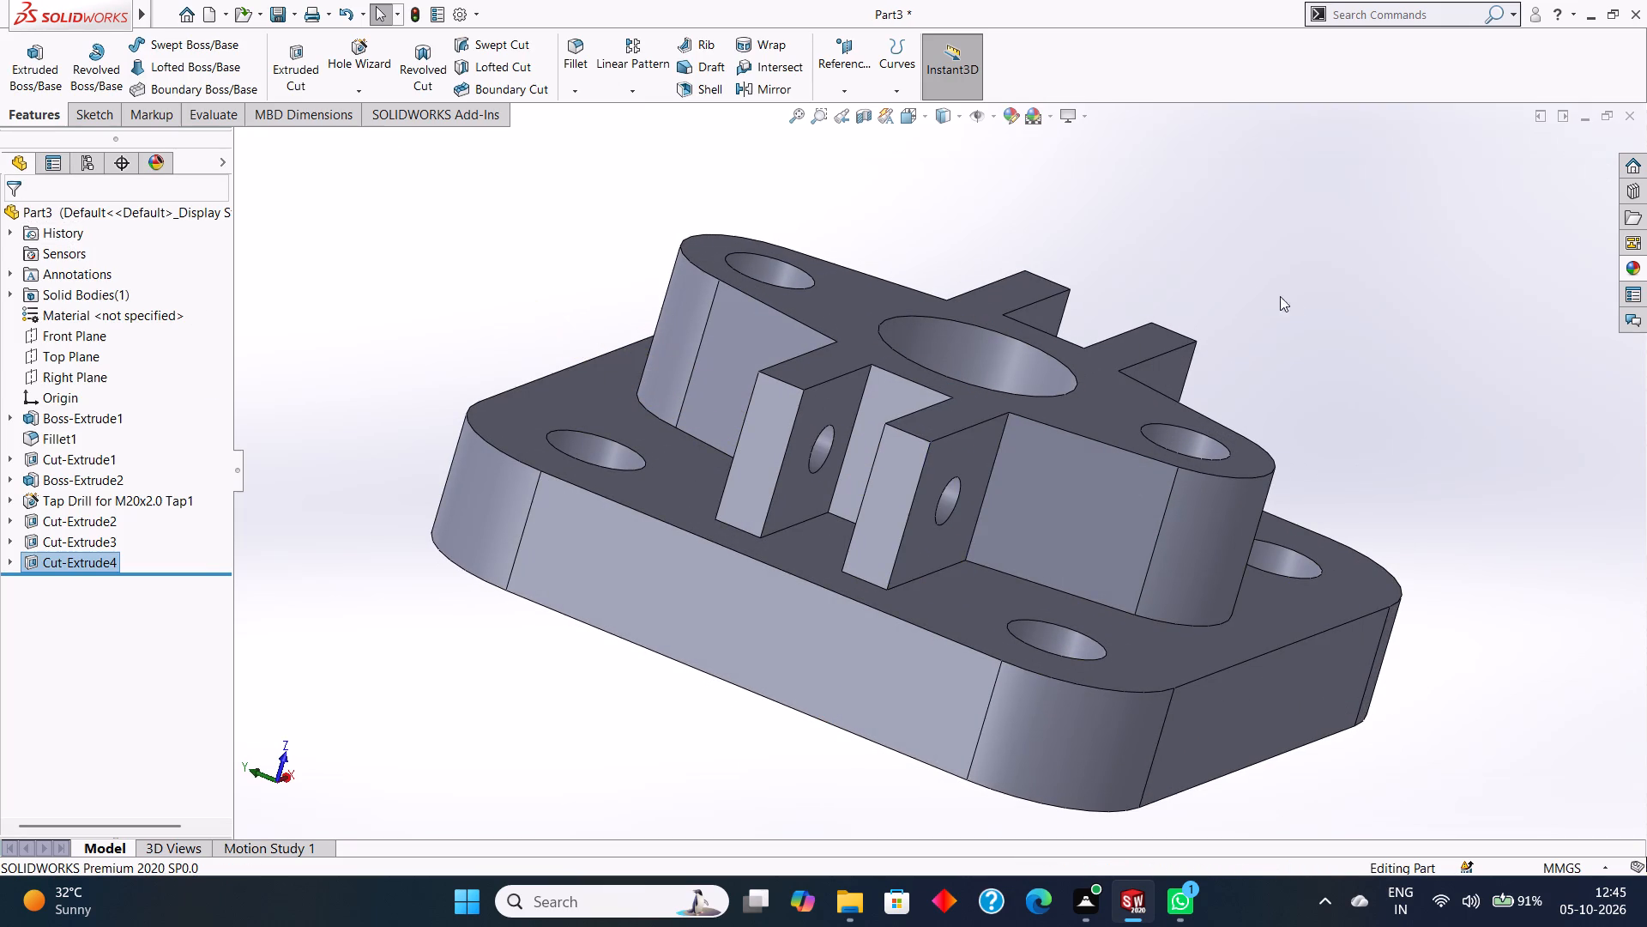
pyautogui.moveTo(1320, 341); pyautogui.dragTo(1245, 311, button='middle')
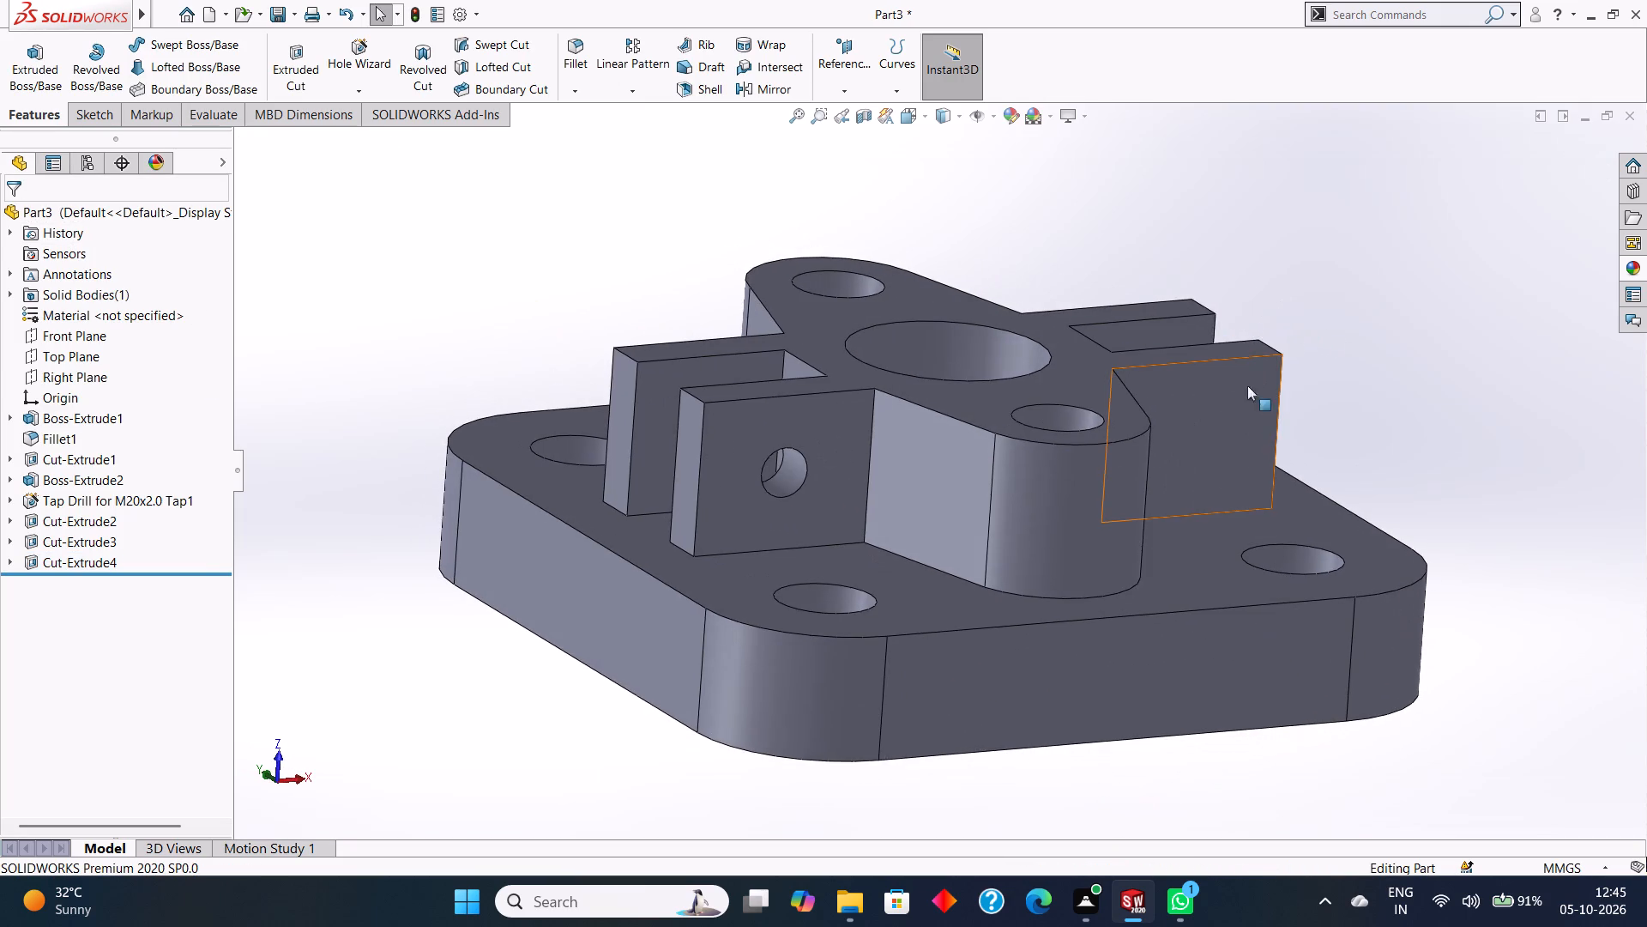
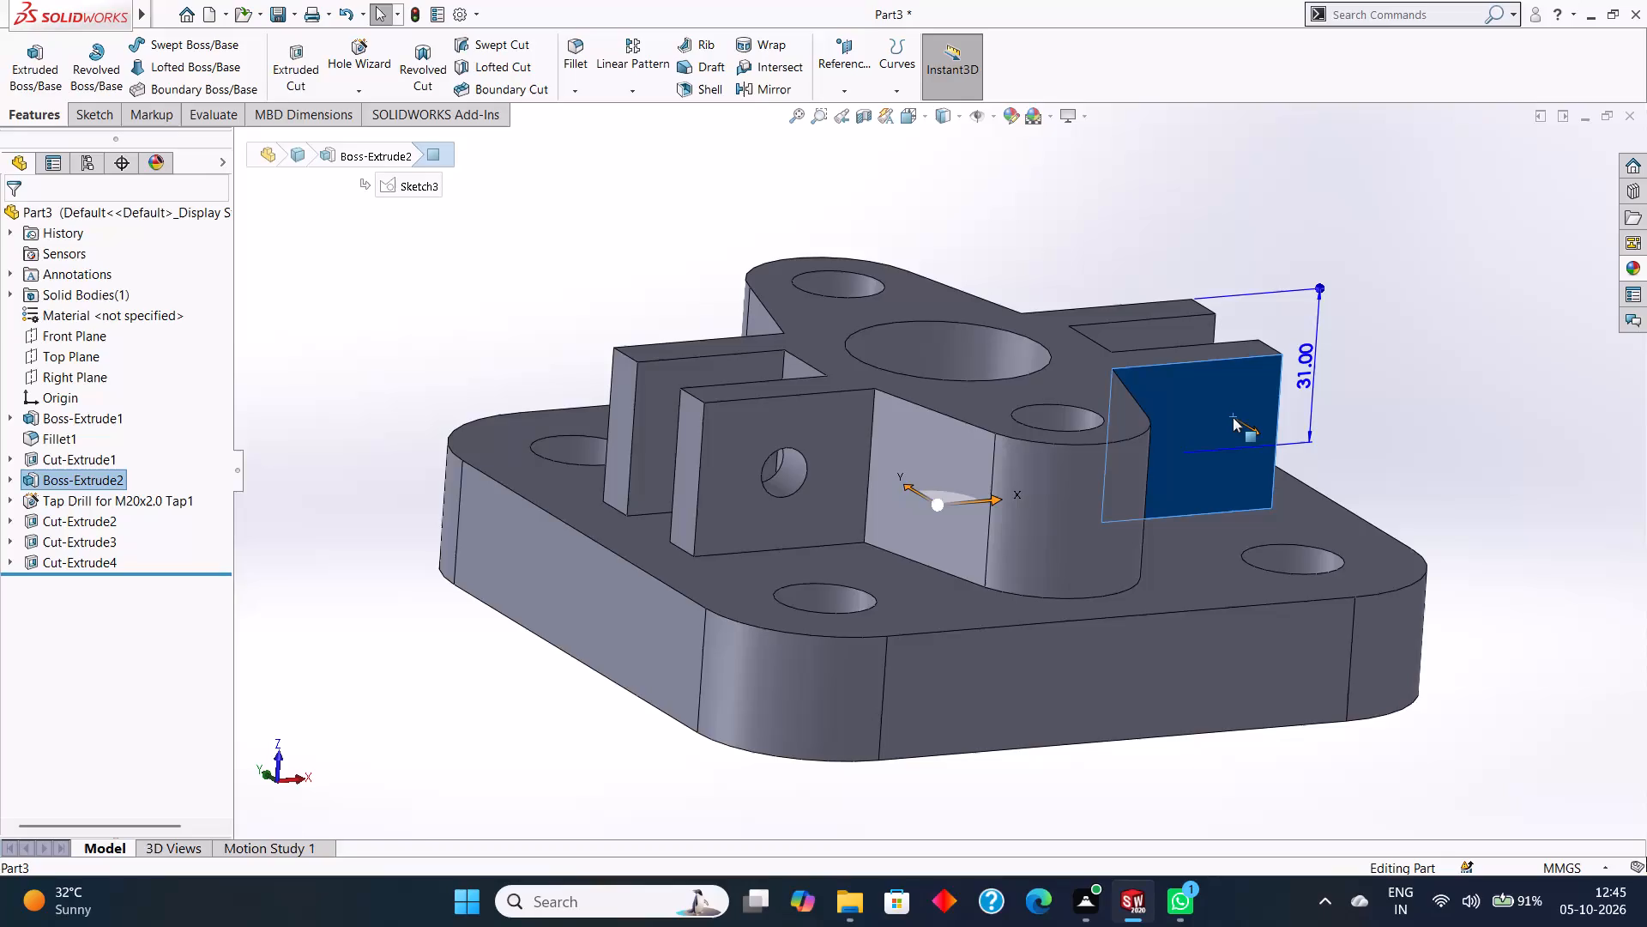
# Sketch a circle at the middle of the other slotted arm's outer side face and set its radius to 5 mm.
pyautogui.hotkey('ctrl', '8')
pyautogui.rightClick(1155, 385)
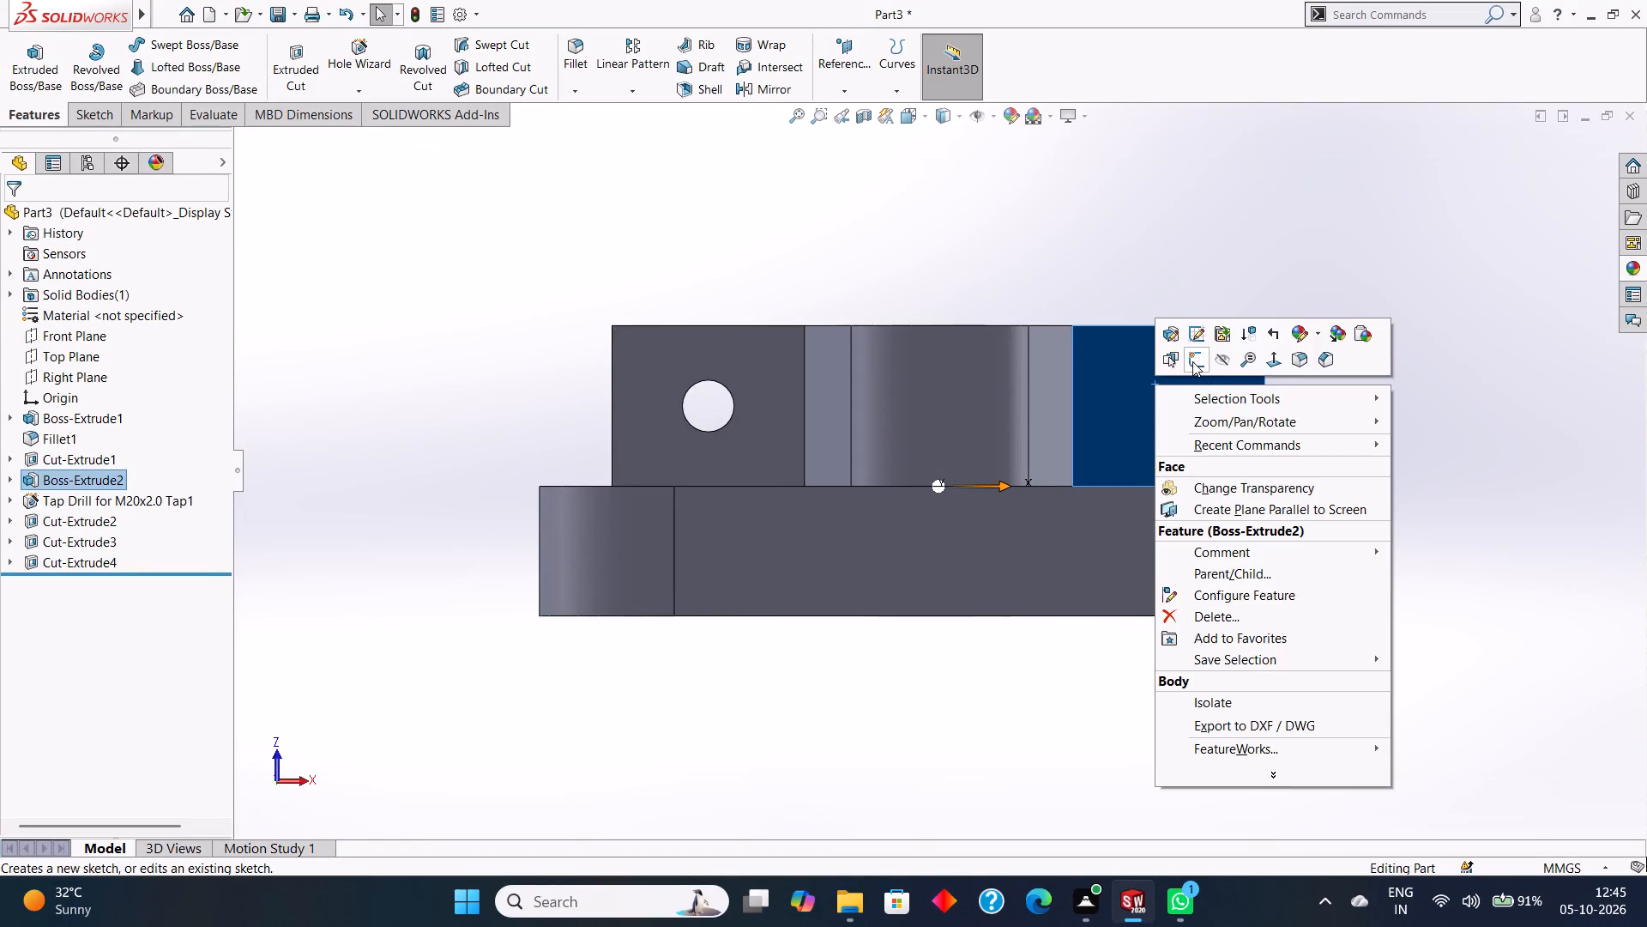
pyautogui.click(1192, 361)
pyautogui.press('Escape')
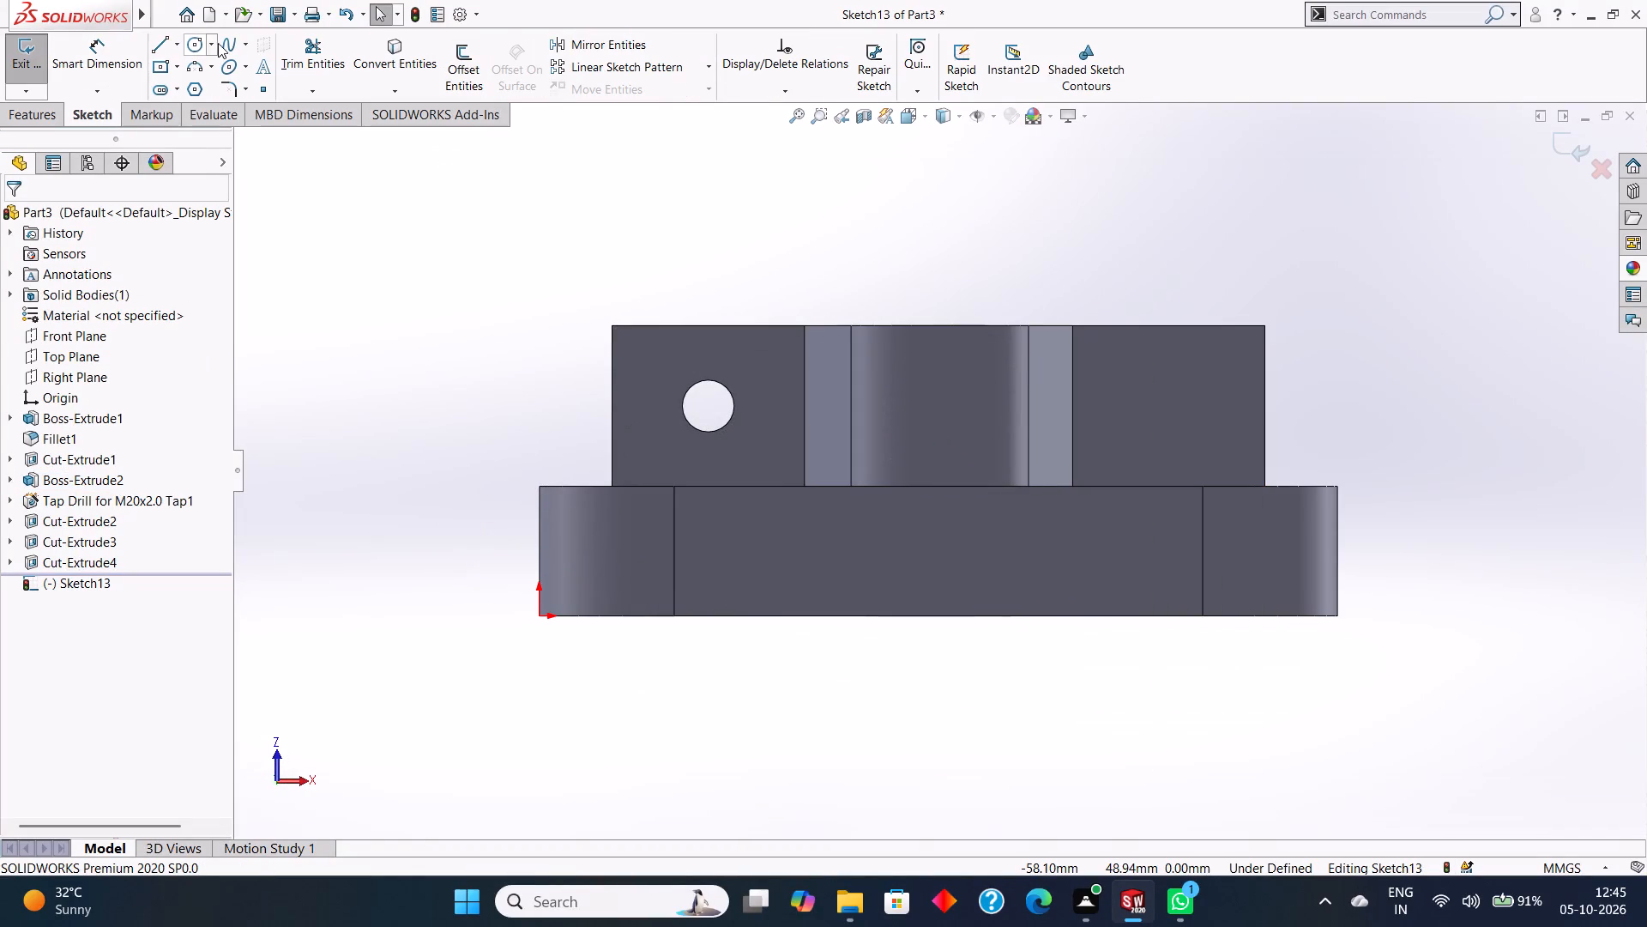
pyautogui.click(201, 42)
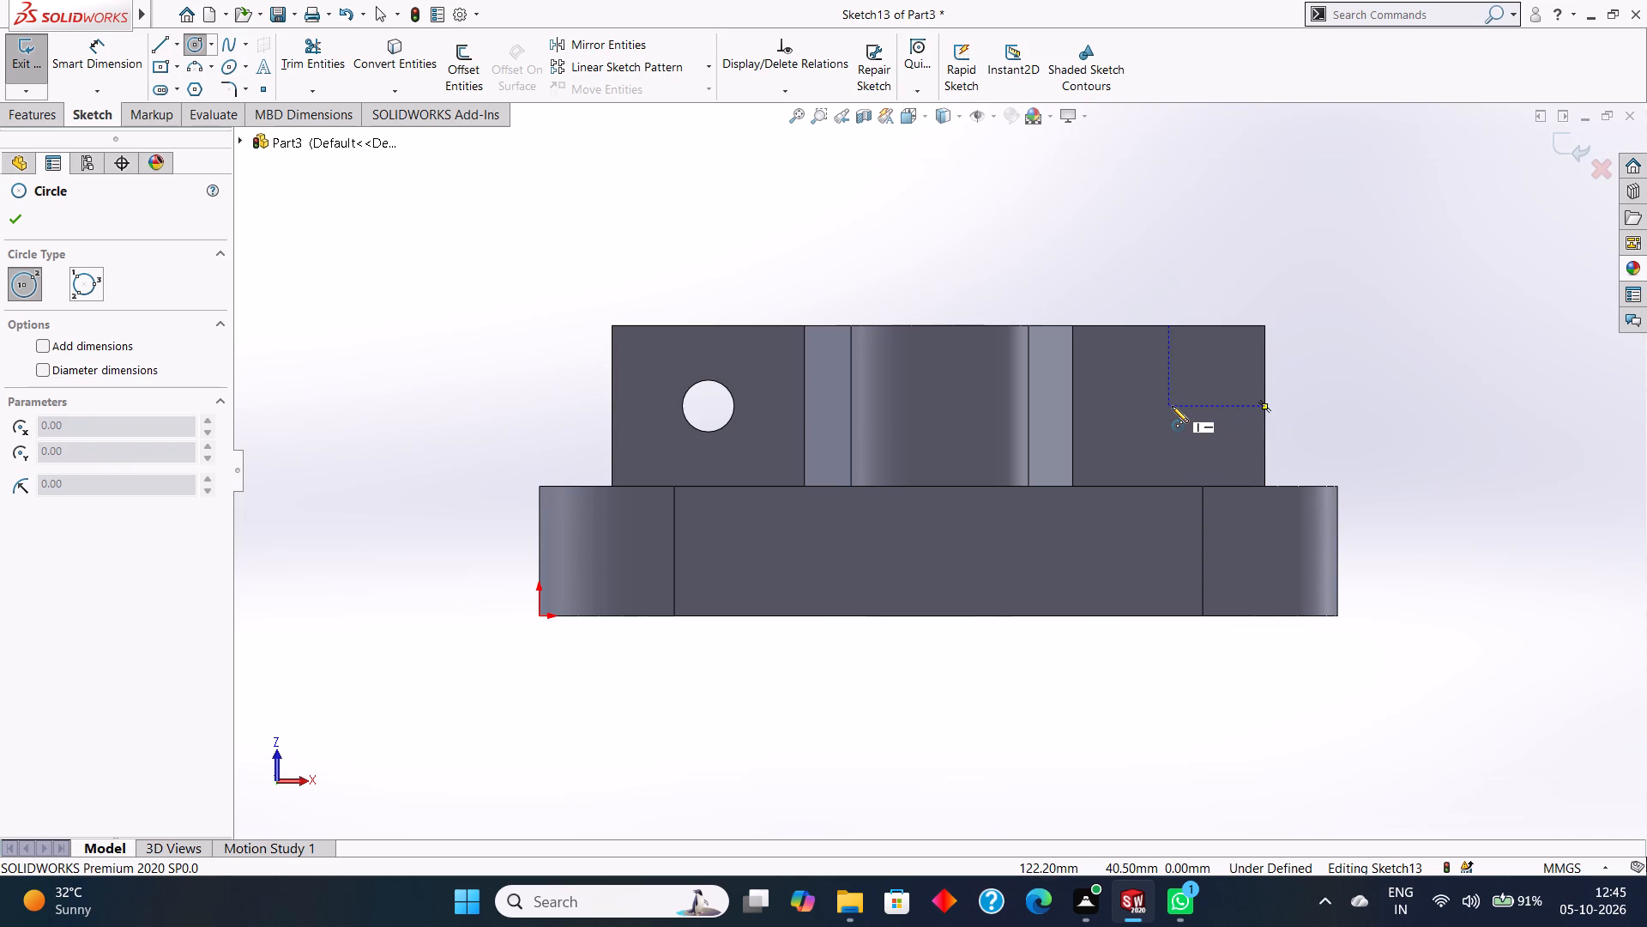
pyautogui.moveTo(1172, 406); pyautogui.dragTo(1197, 434)
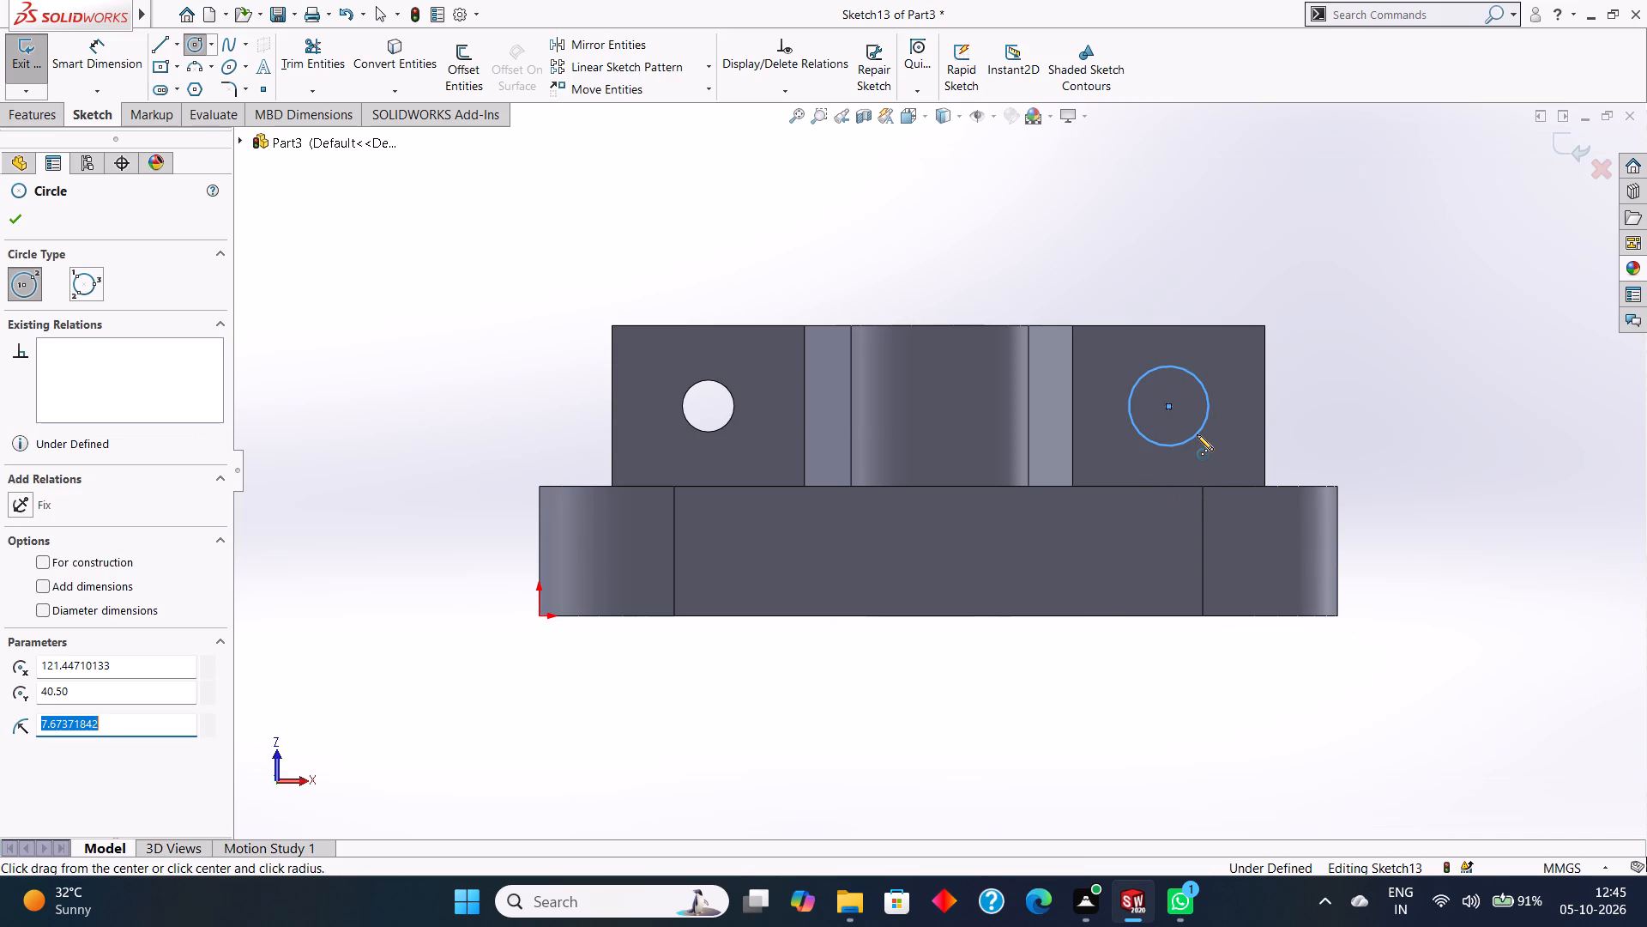
pyautogui.press('BackSpace')
pyautogui.press('5')
pyautogui.press('Return')
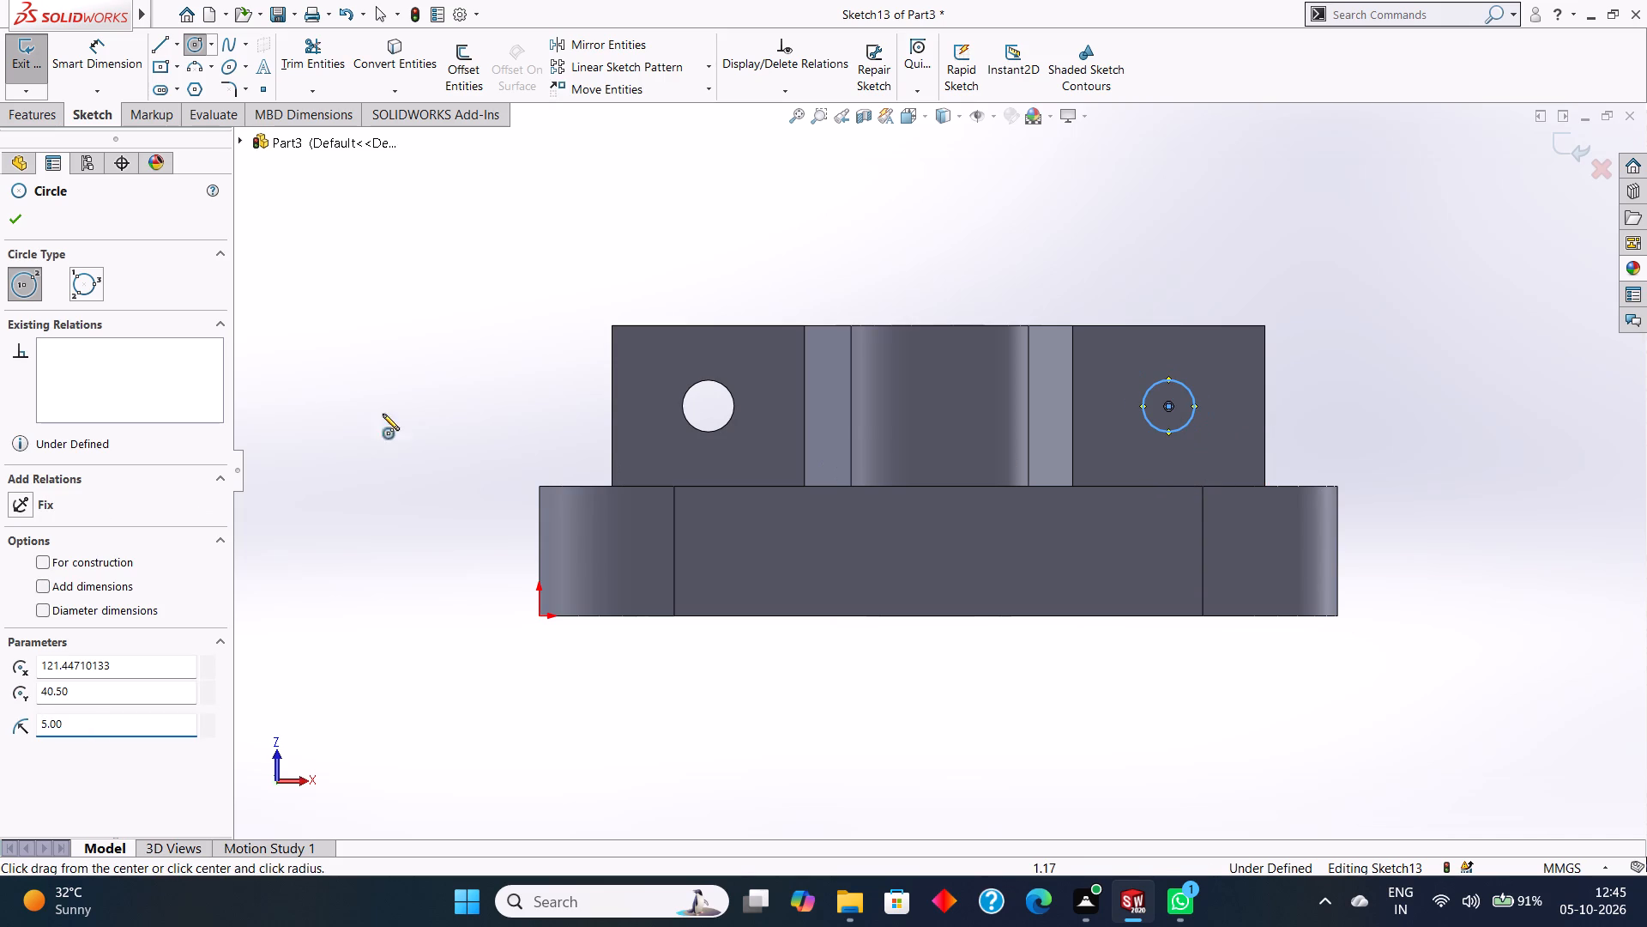
pyautogui.click(18, 209)
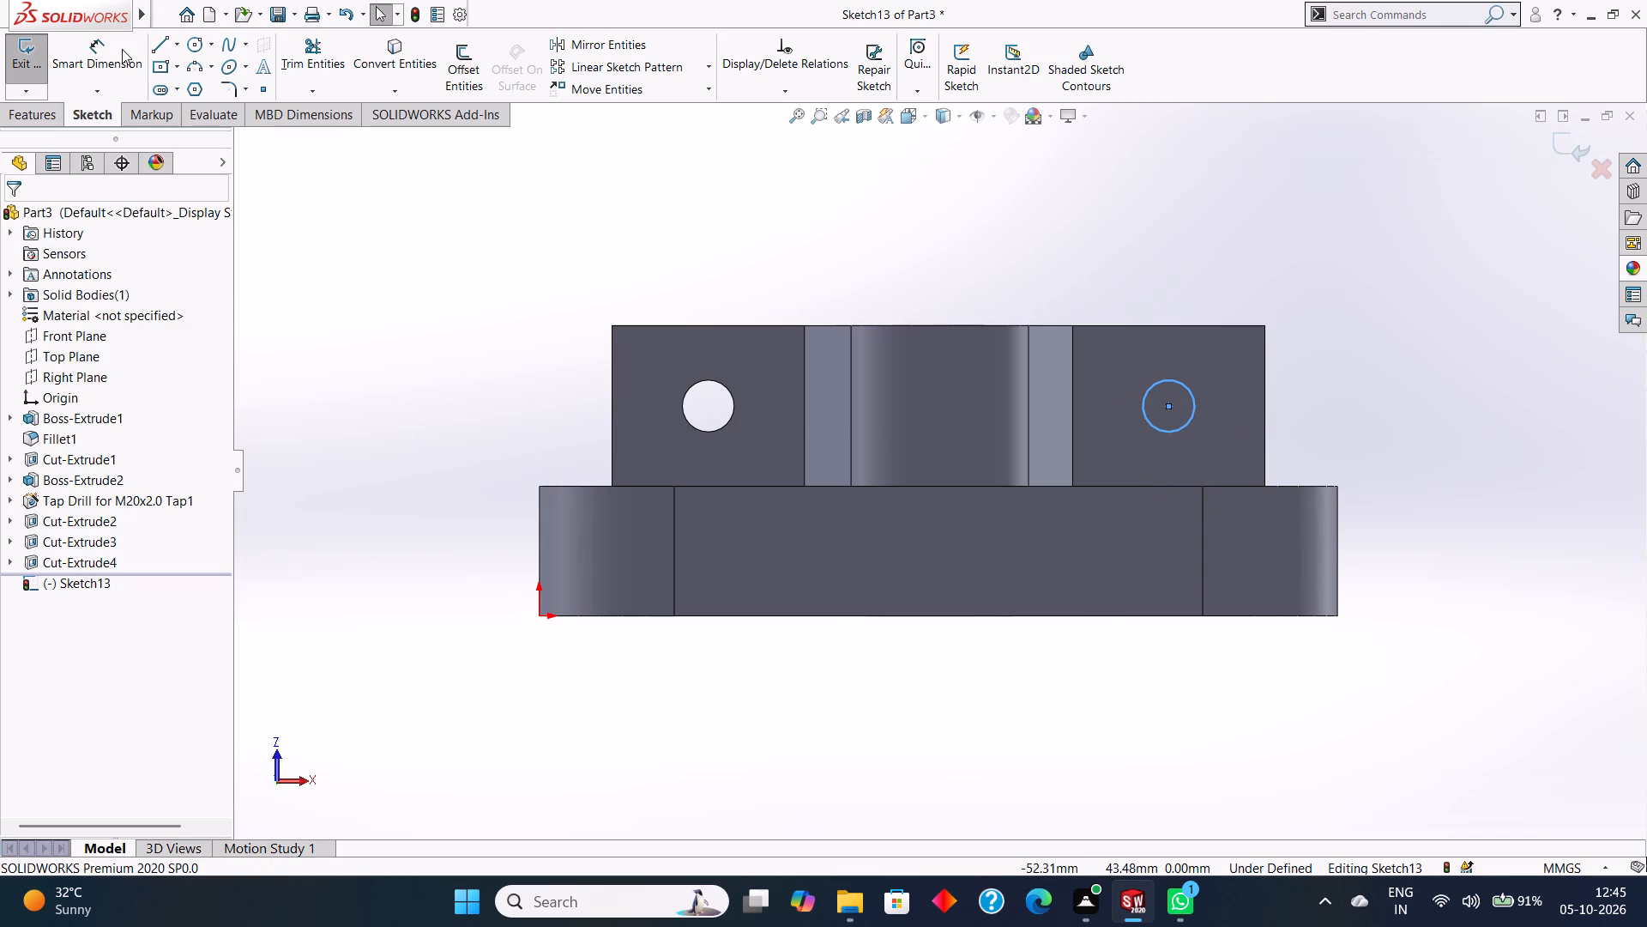
# Cut the 5 mm radius circle through both prongs of this slotted arm with an Extruded Cut.
pyautogui.click(46, 115)
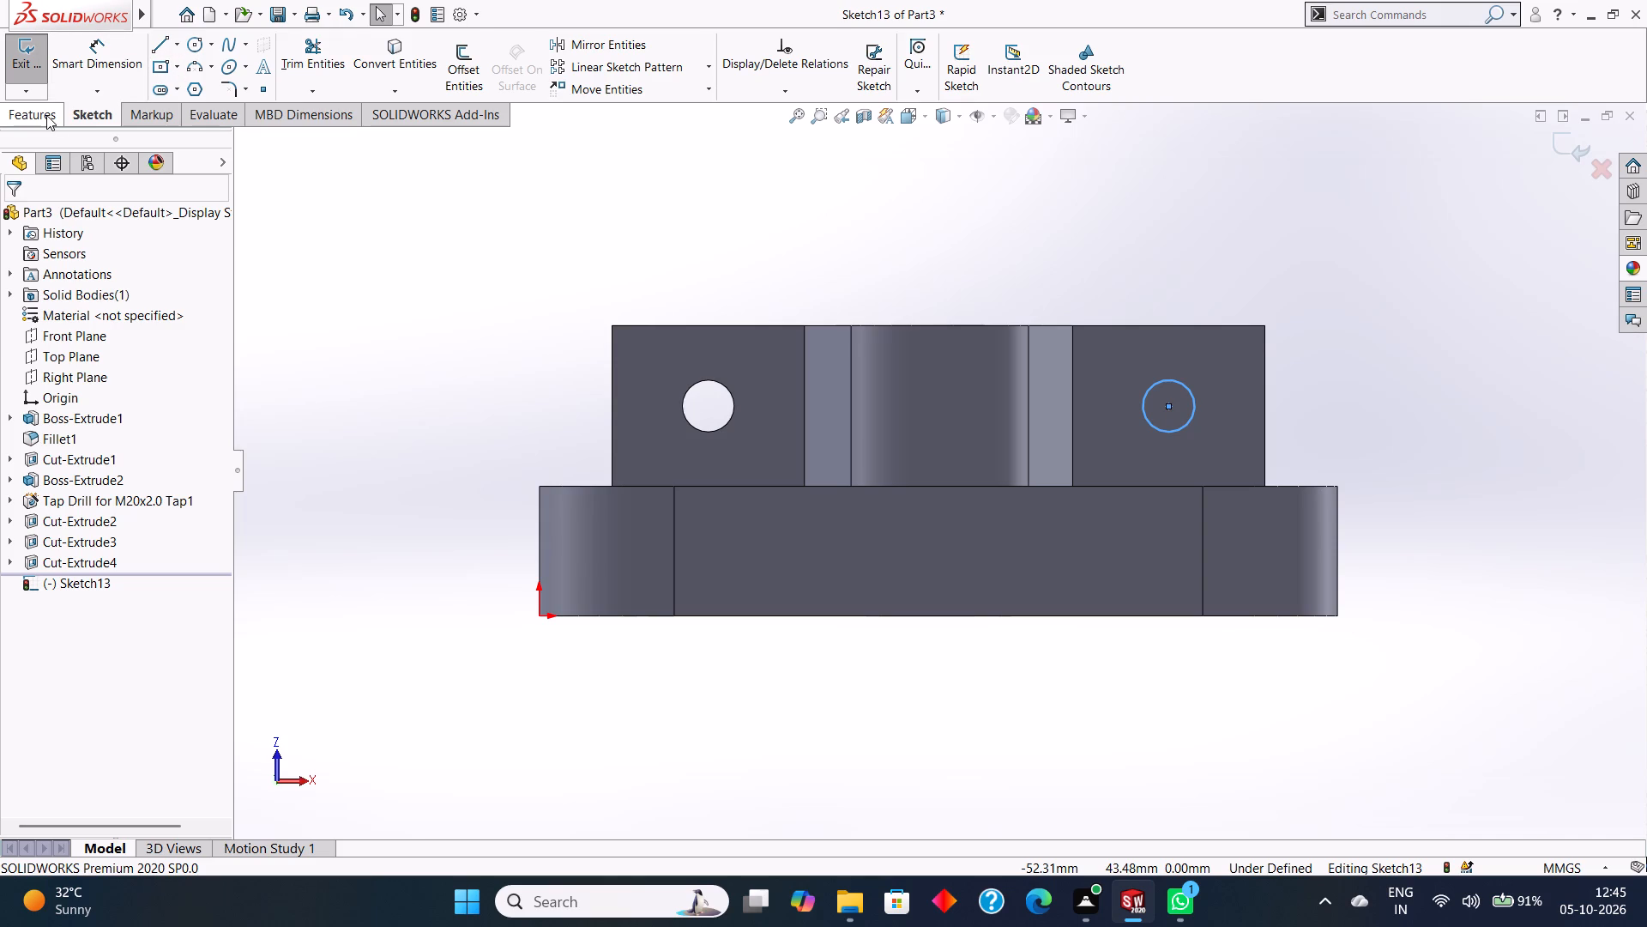
pyautogui.click(289, 57)
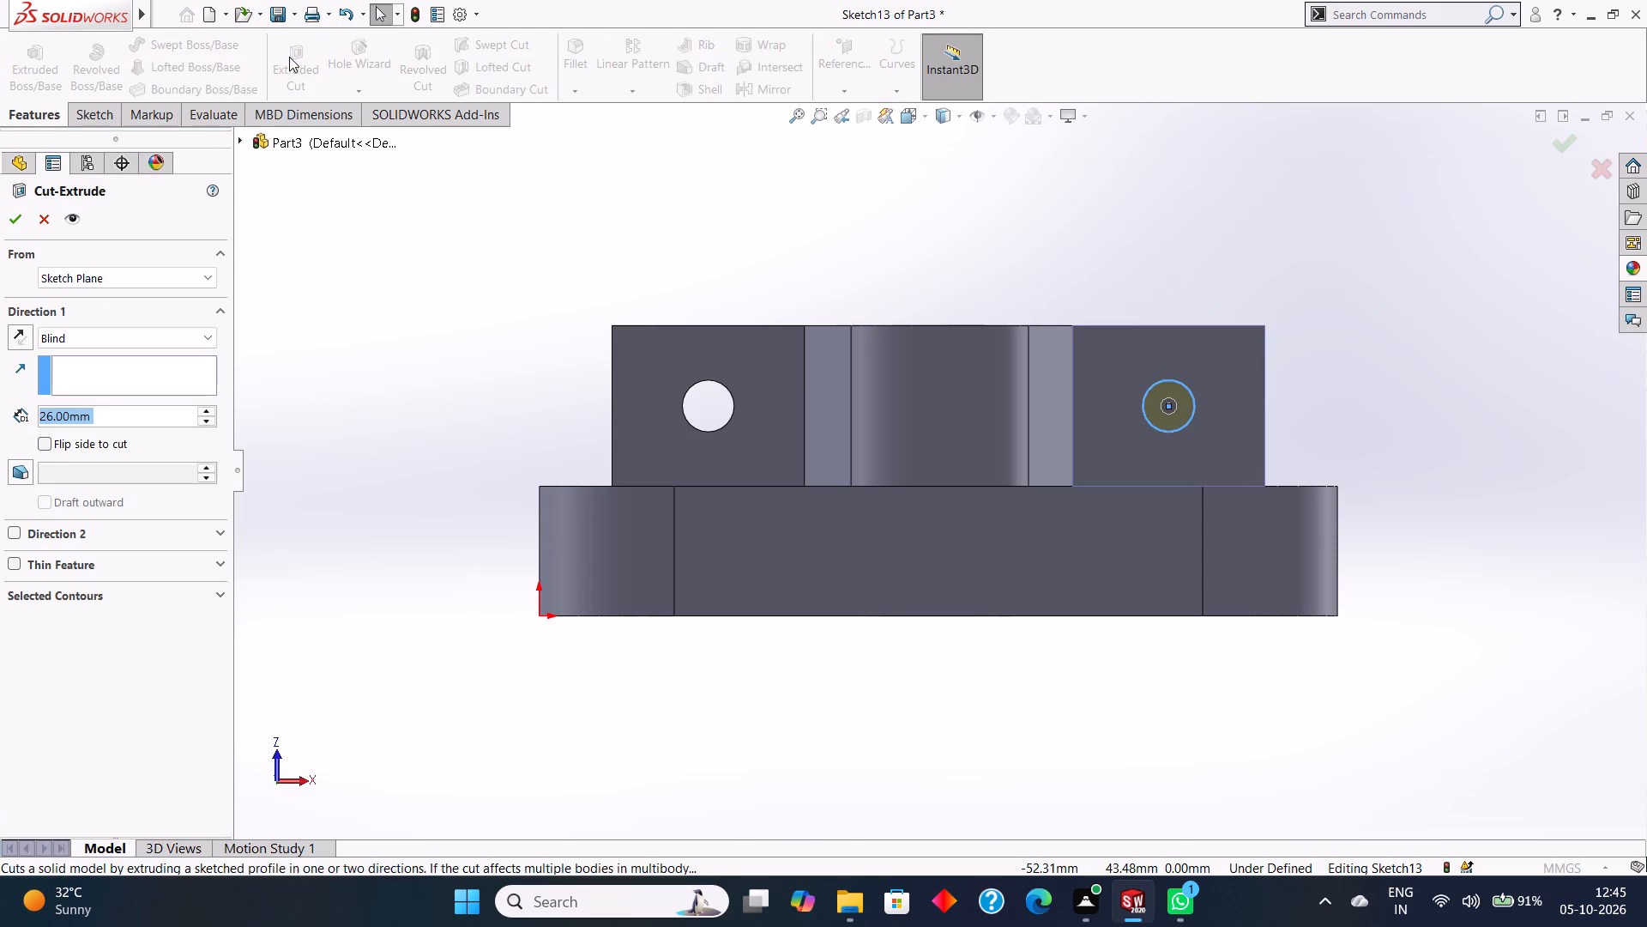
pyautogui.moveTo(1273, 165); pyautogui.dragTo(1304, 355, button='middle')
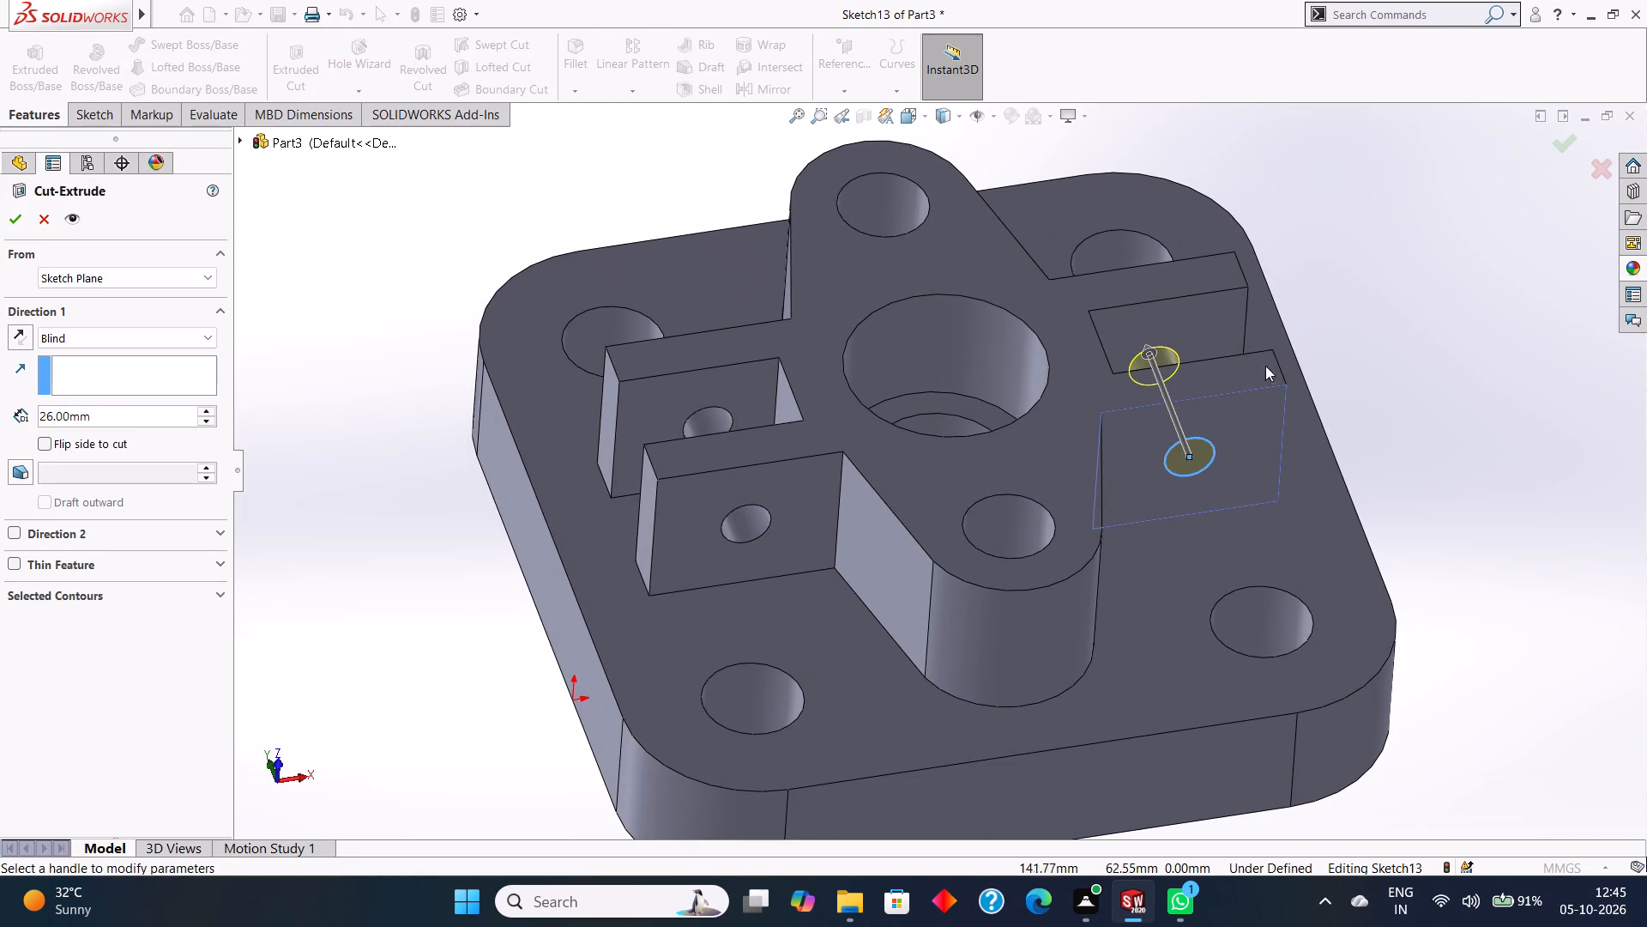
pyautogui.click(130, 331)
pyautogui.click(108, 374)
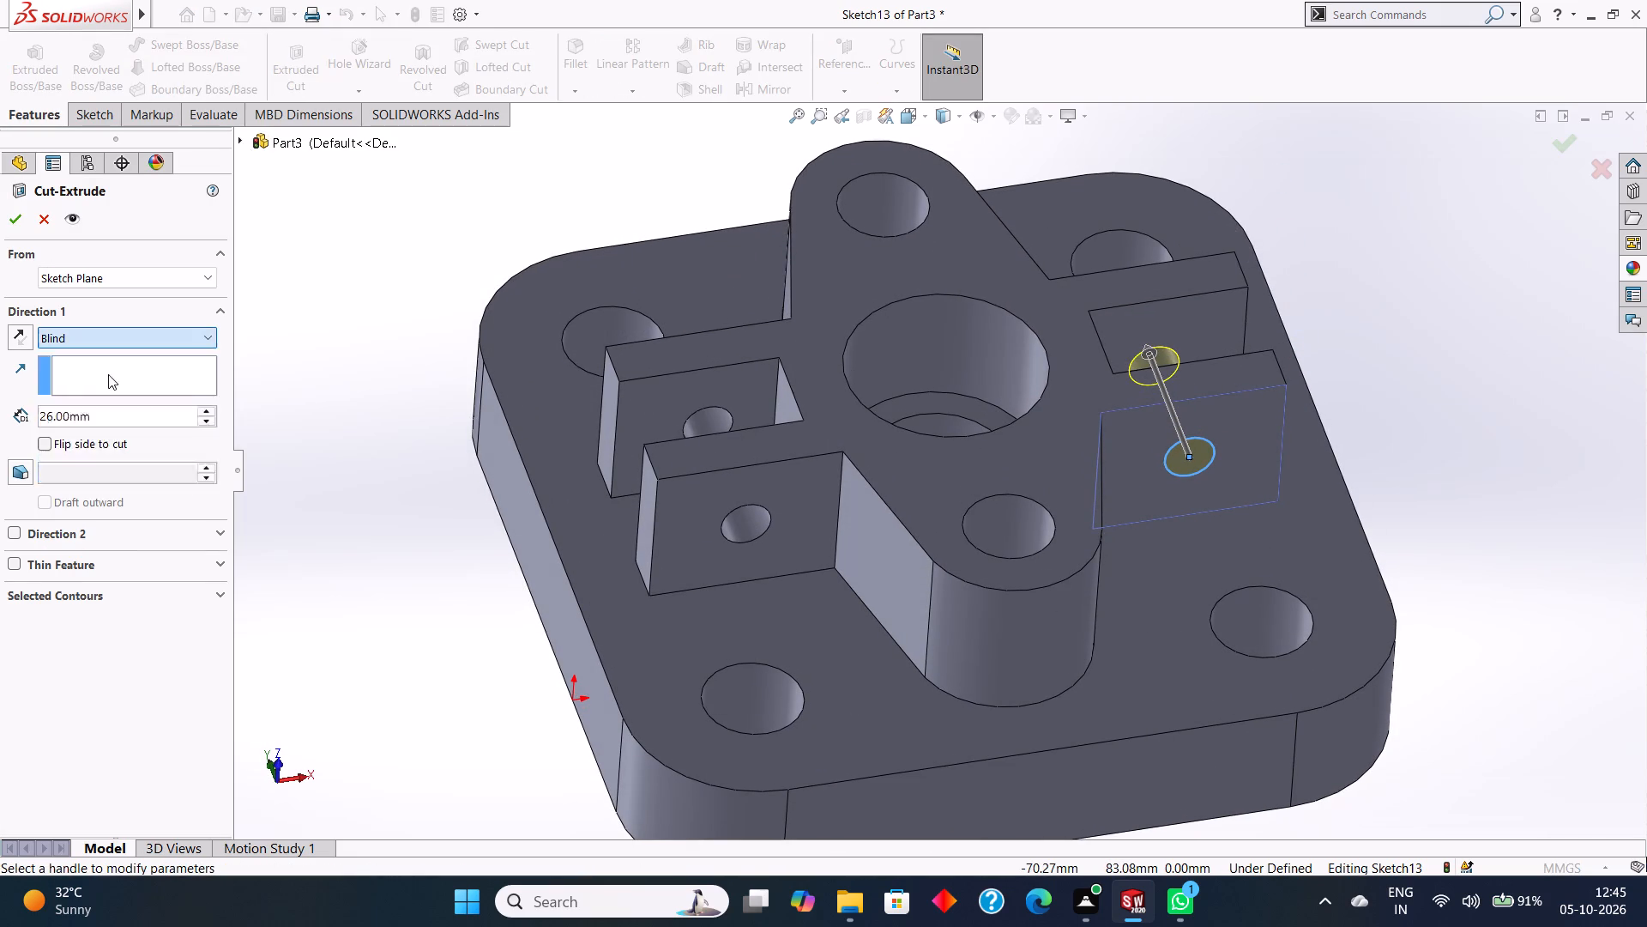
pyautogui.click(14, 222)
pyautogui.click(1376, 239)
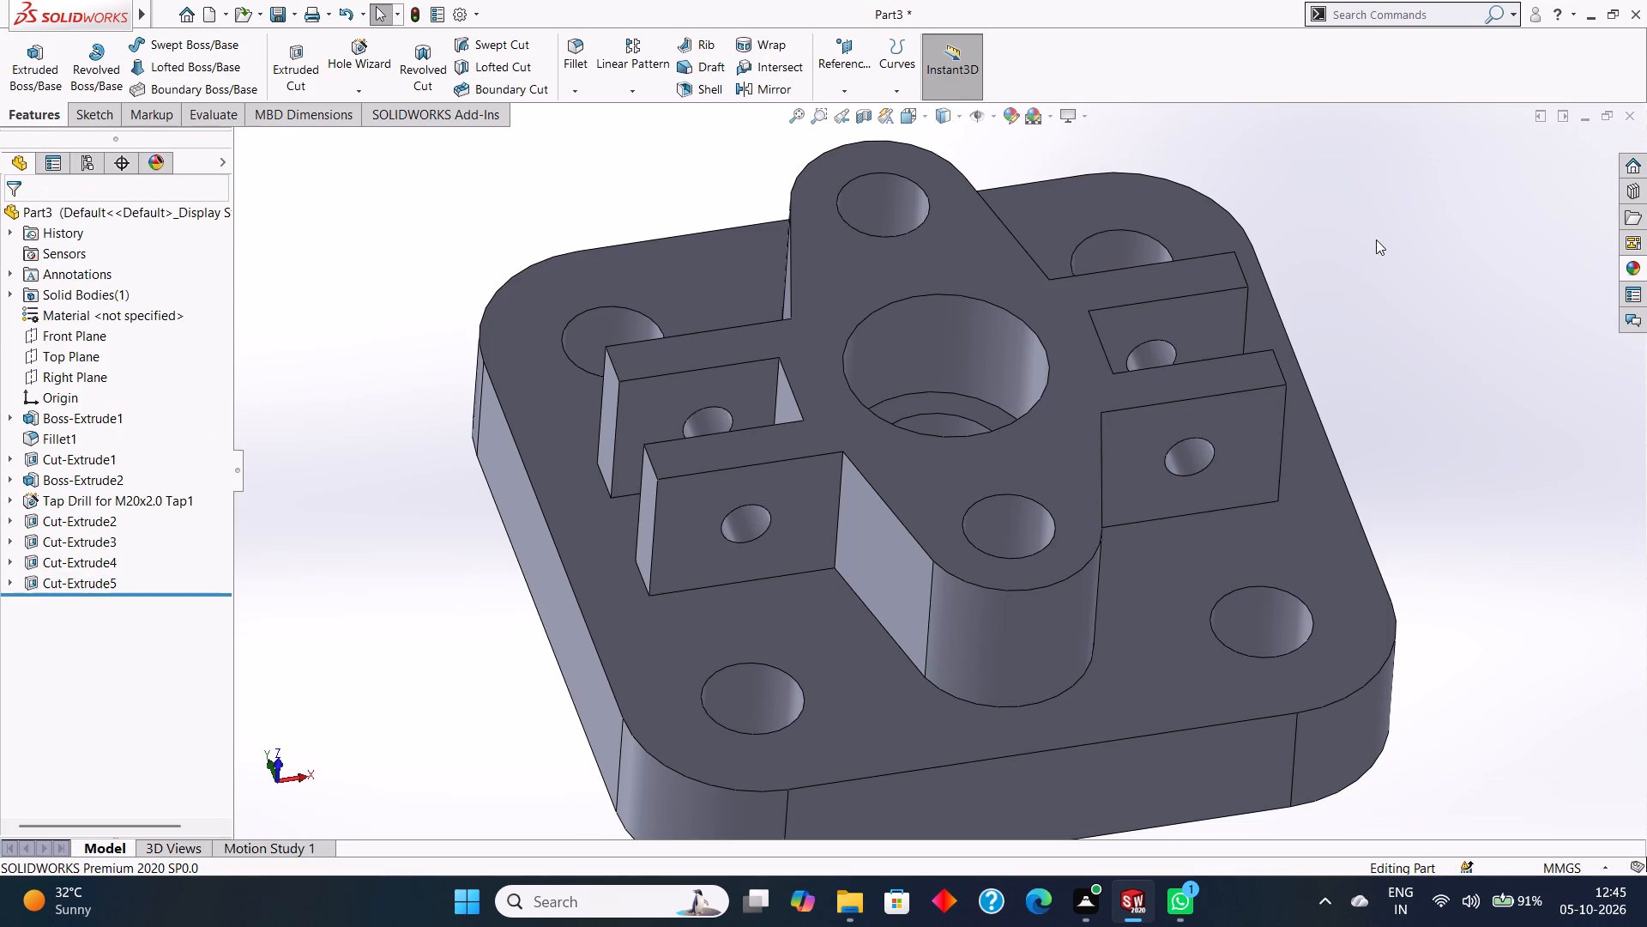
# Fillet the top outer end edges of all four prongs on the two slotted arms with a 12 mm radius.
pyautogui.moveTo(1397, 251); pyautogui.dragTo(1392, 258, button='middle')
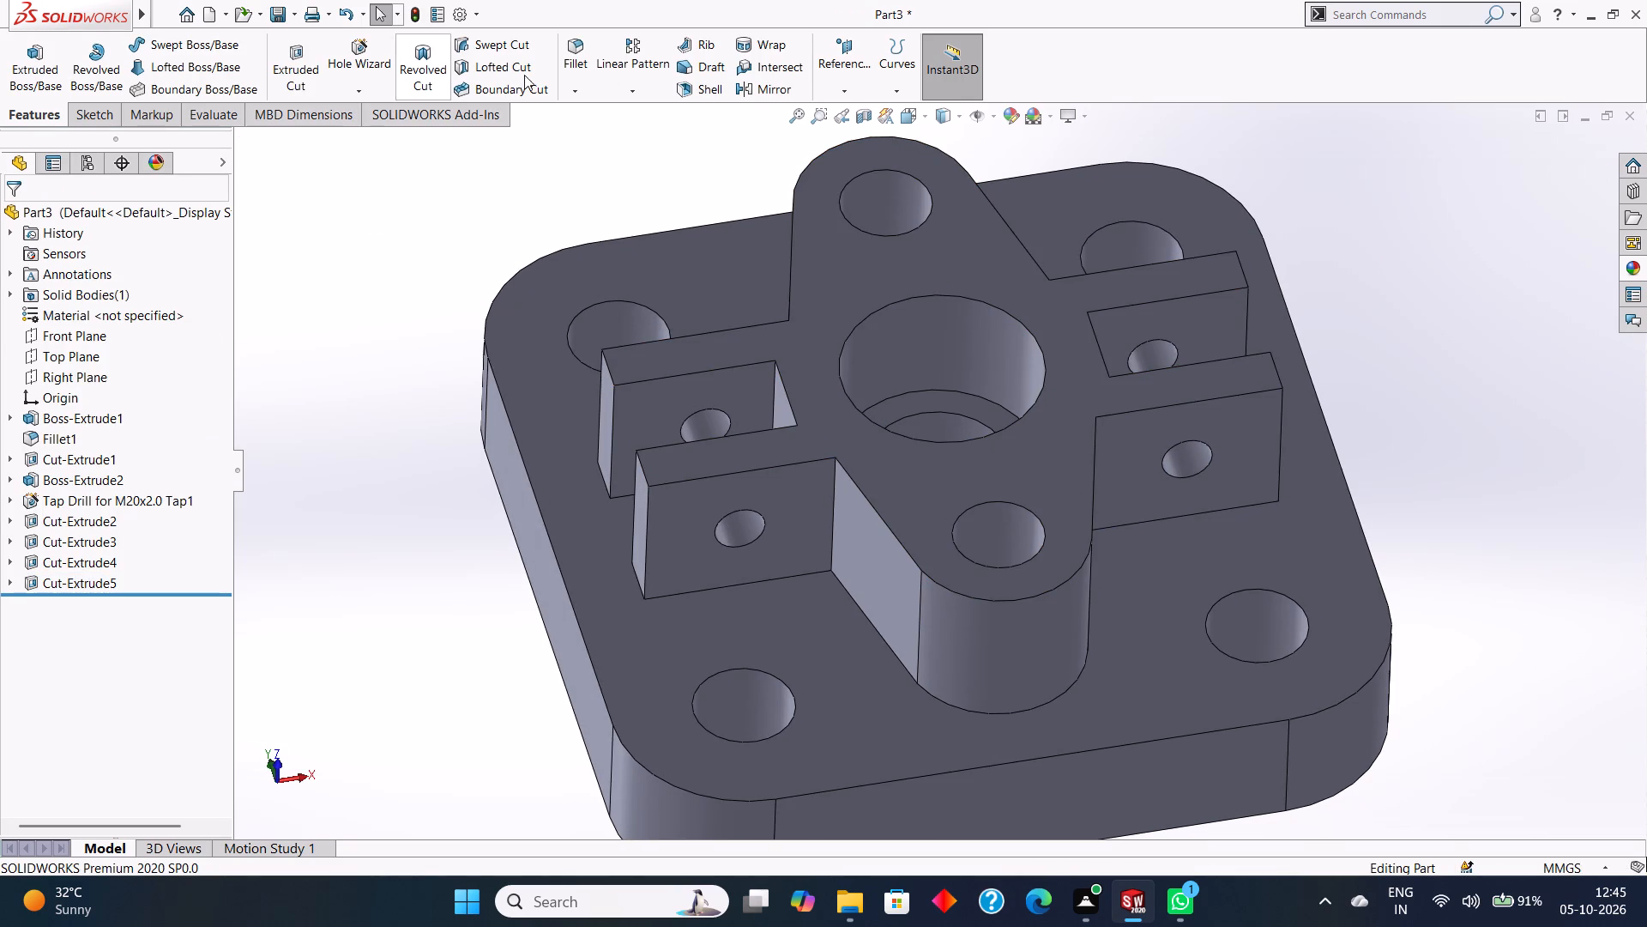
pyautogui.click(585, 90)
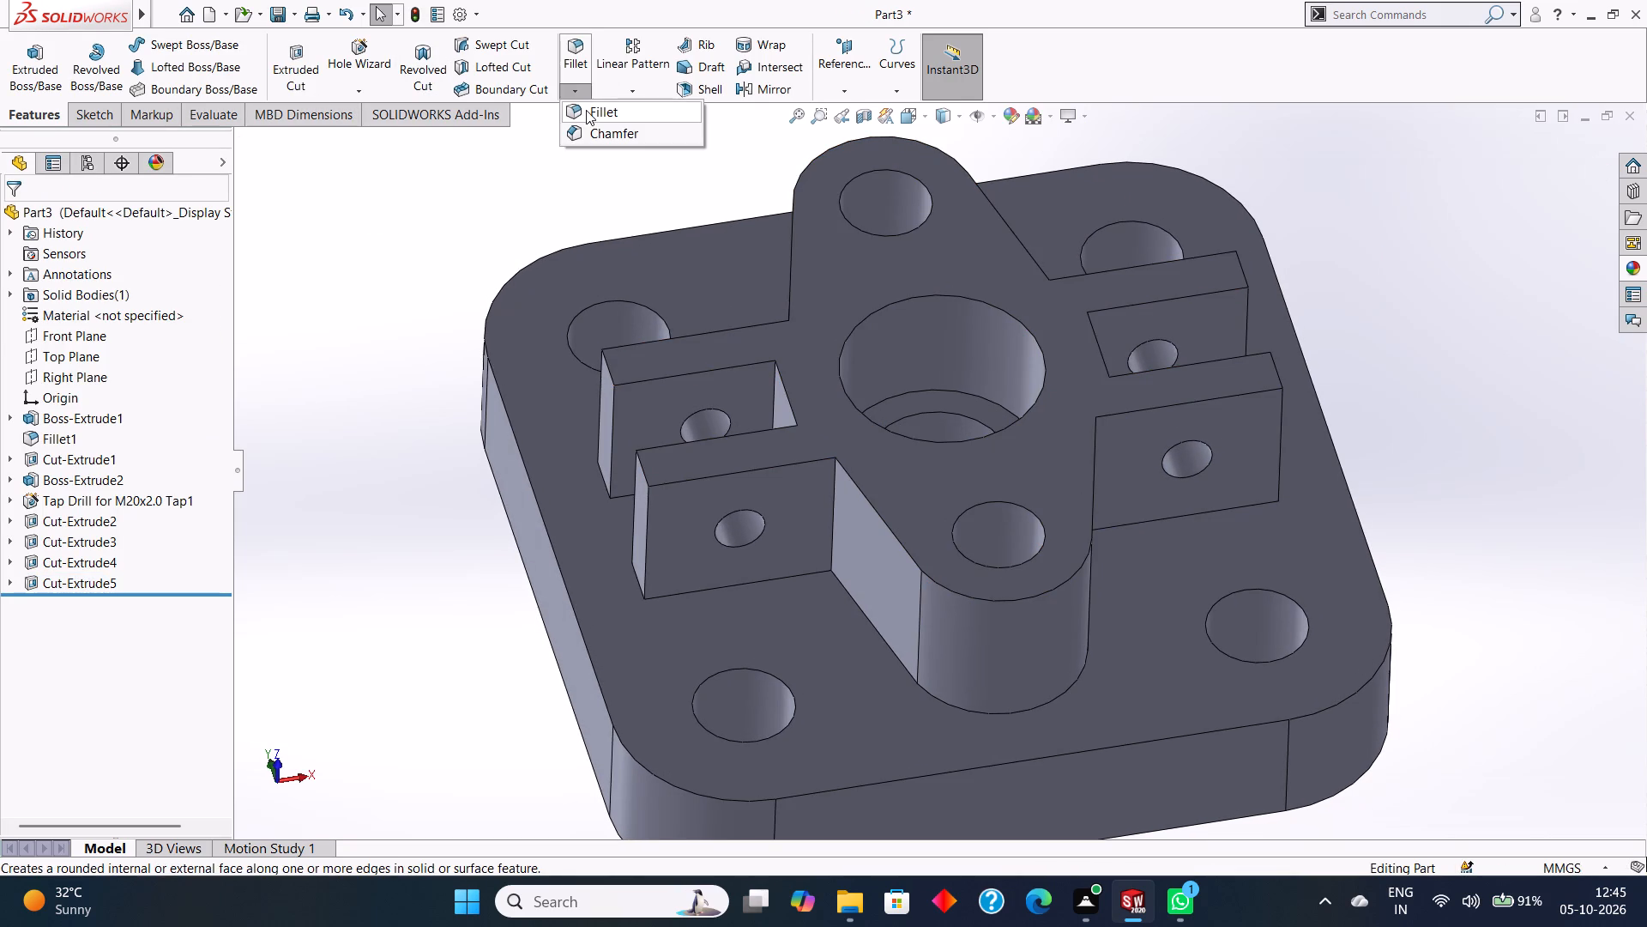
pyautogui.click(586, 110)
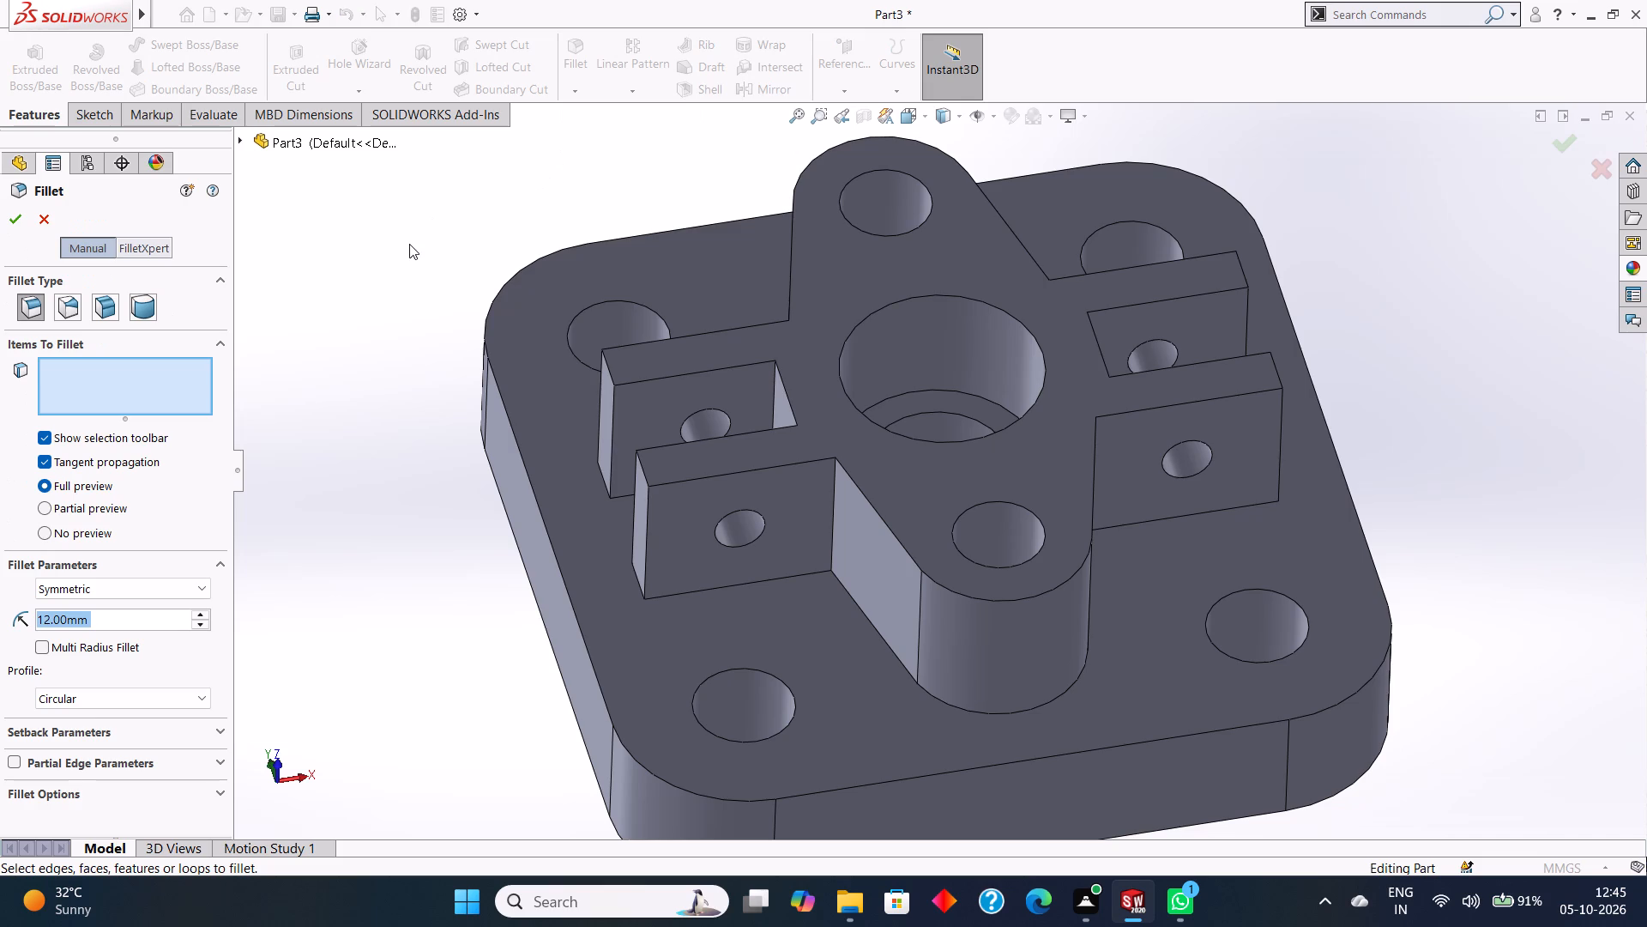
pyautogui.write('12')
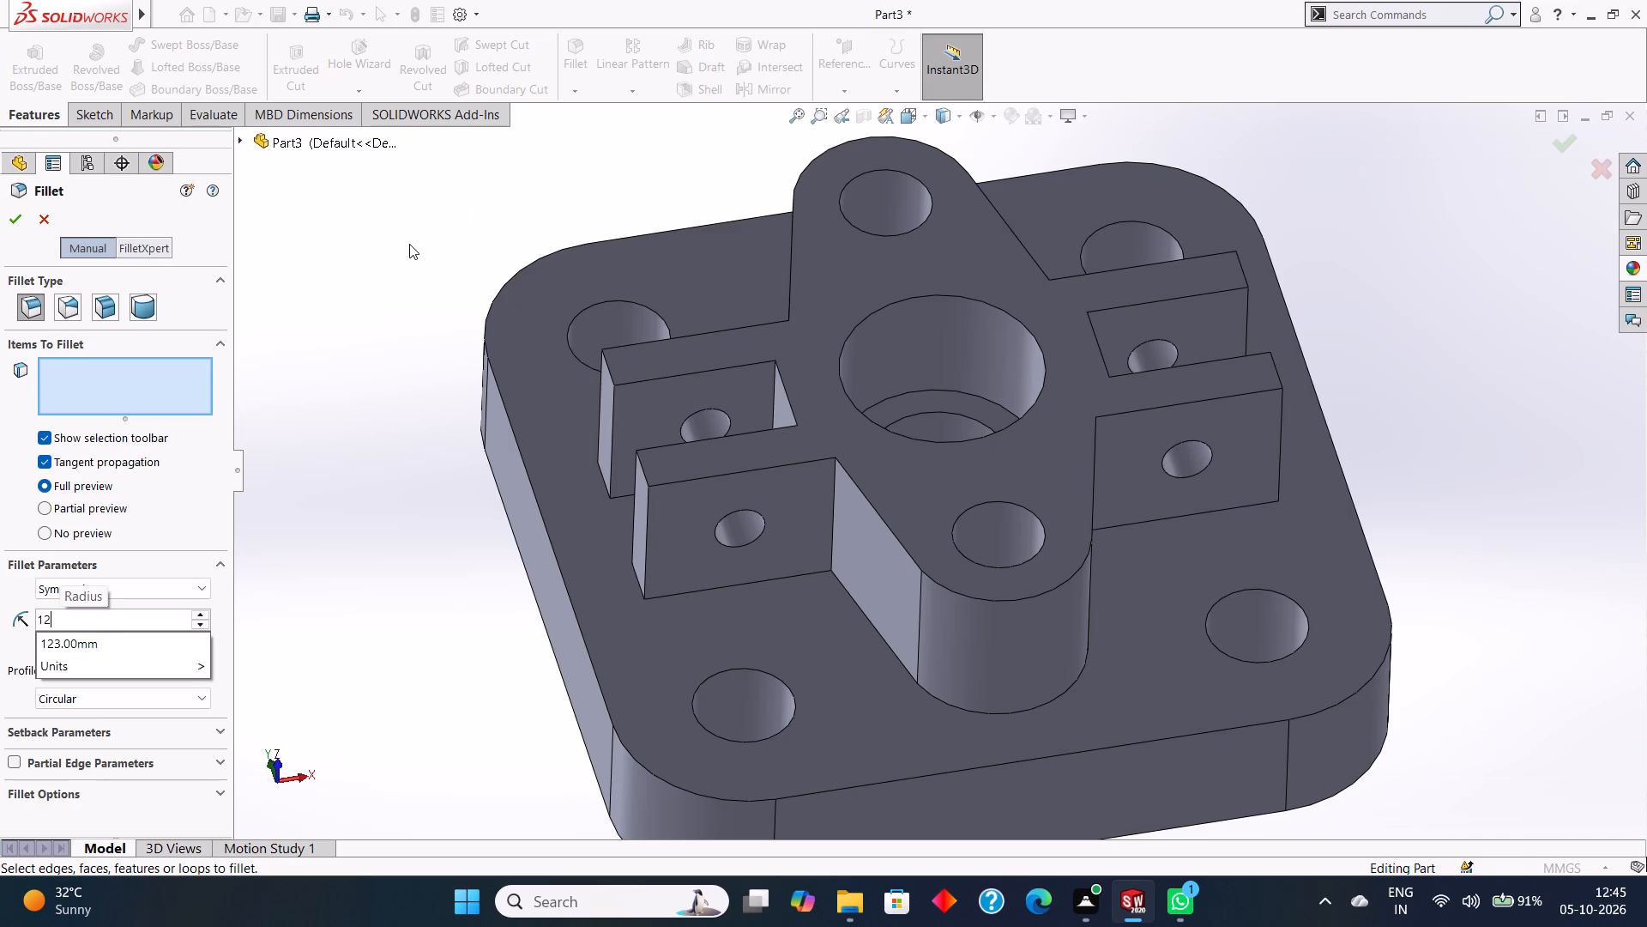
pyautogui.press('Return')
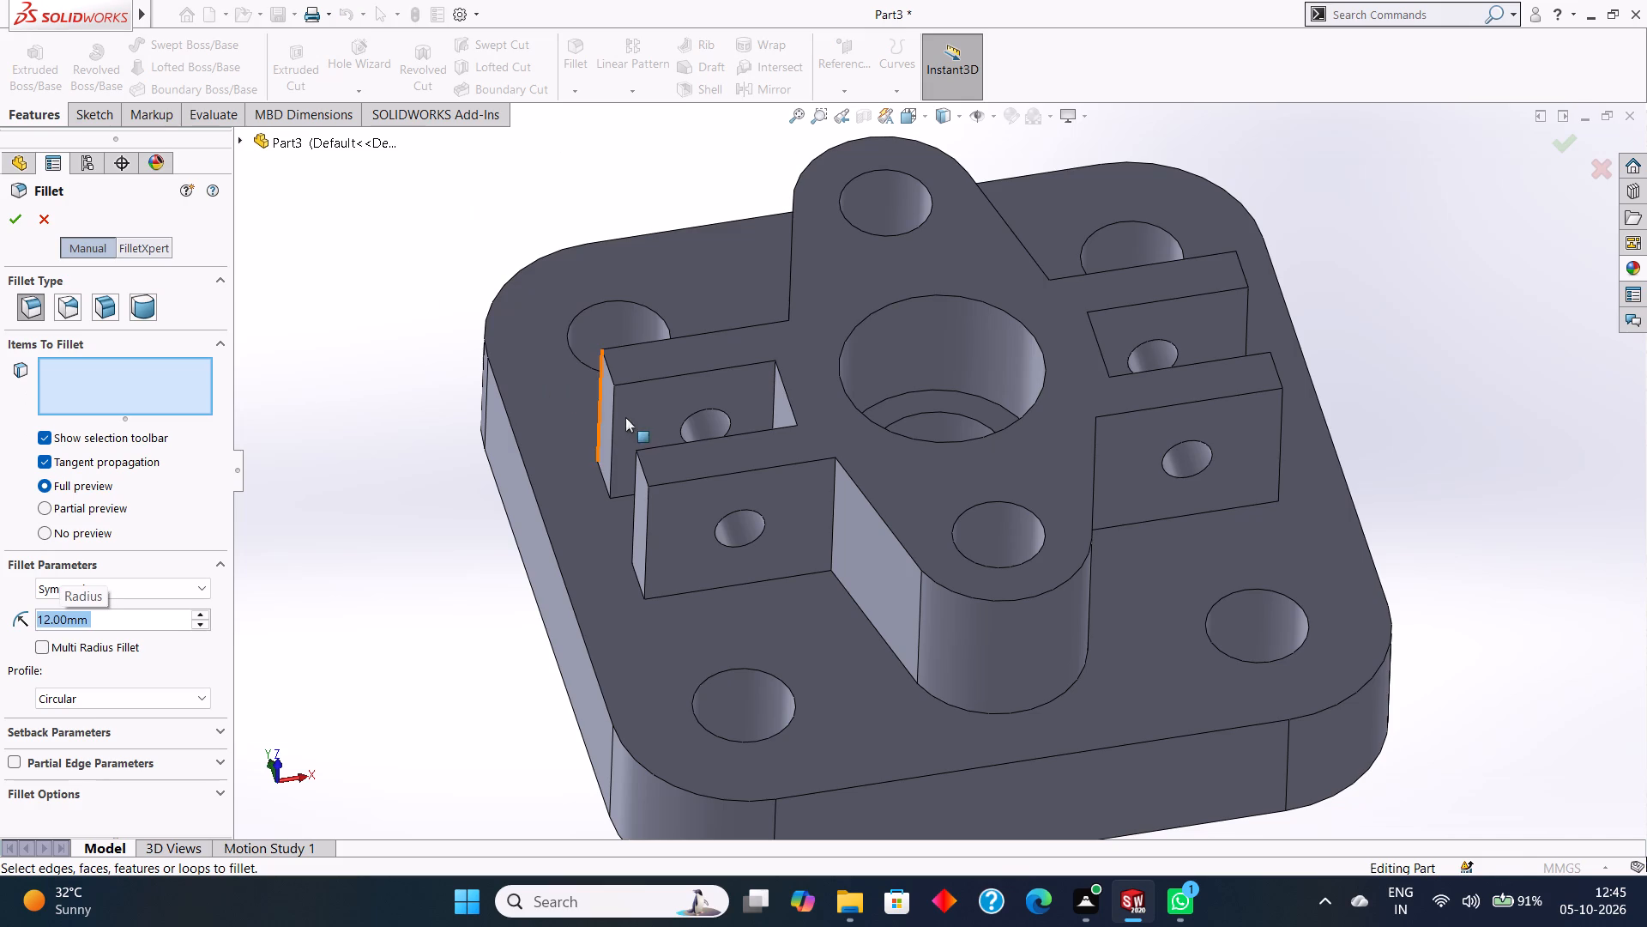
pyautogui.click(643, 468)
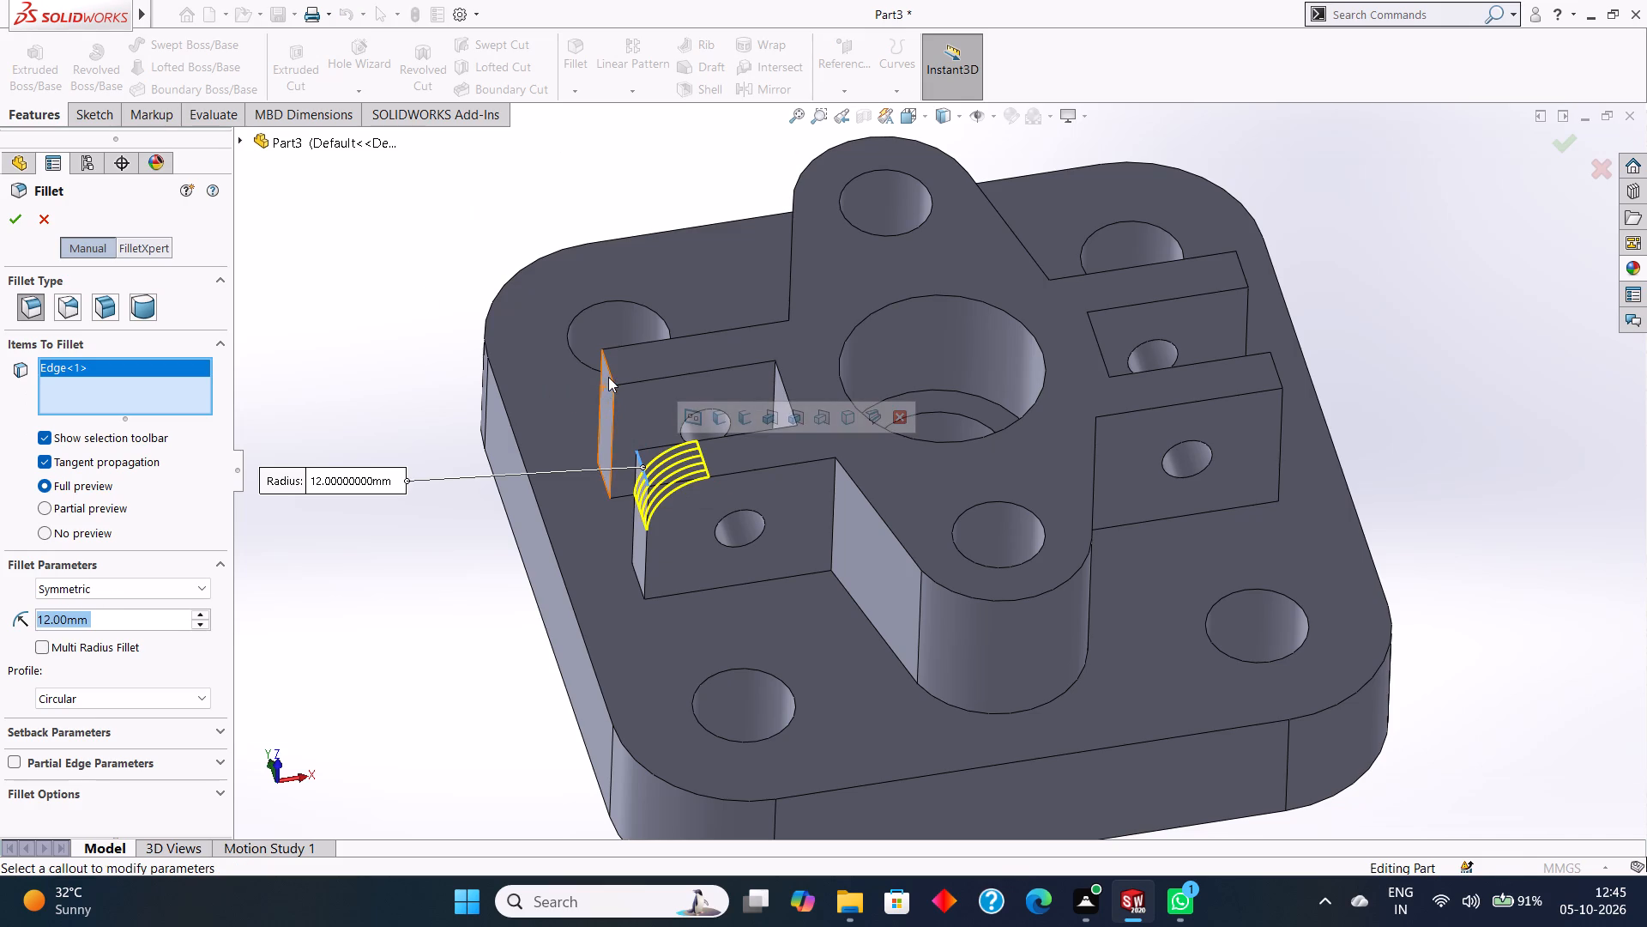
pyautogui.click(610, 373)
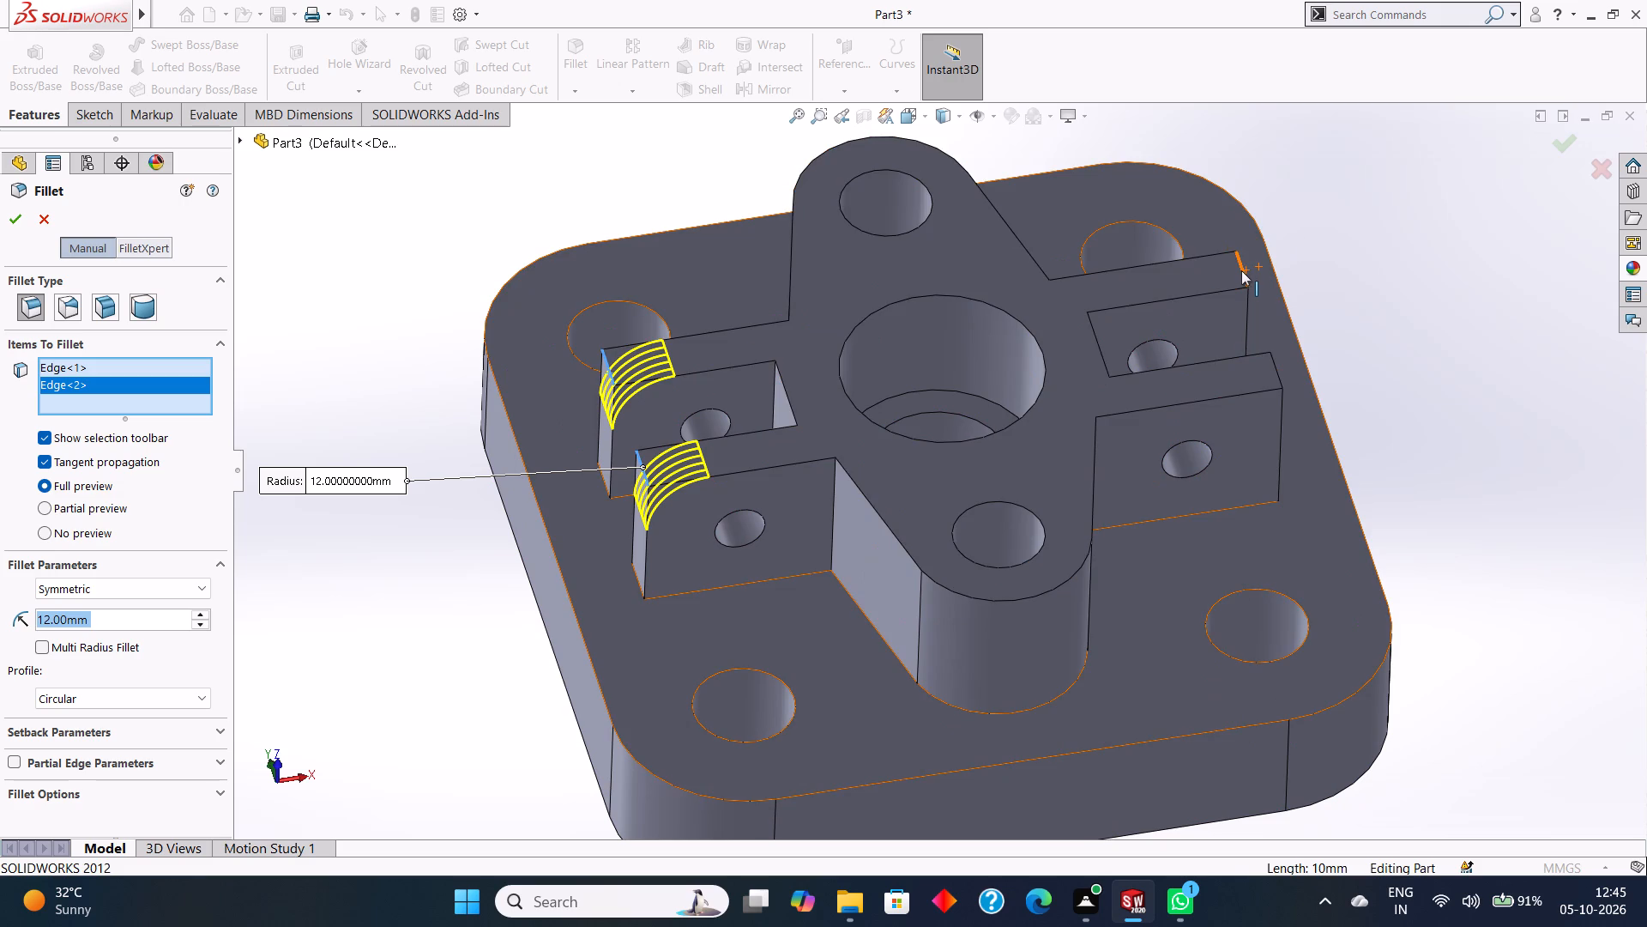
pyautogui.click(1241, 270)
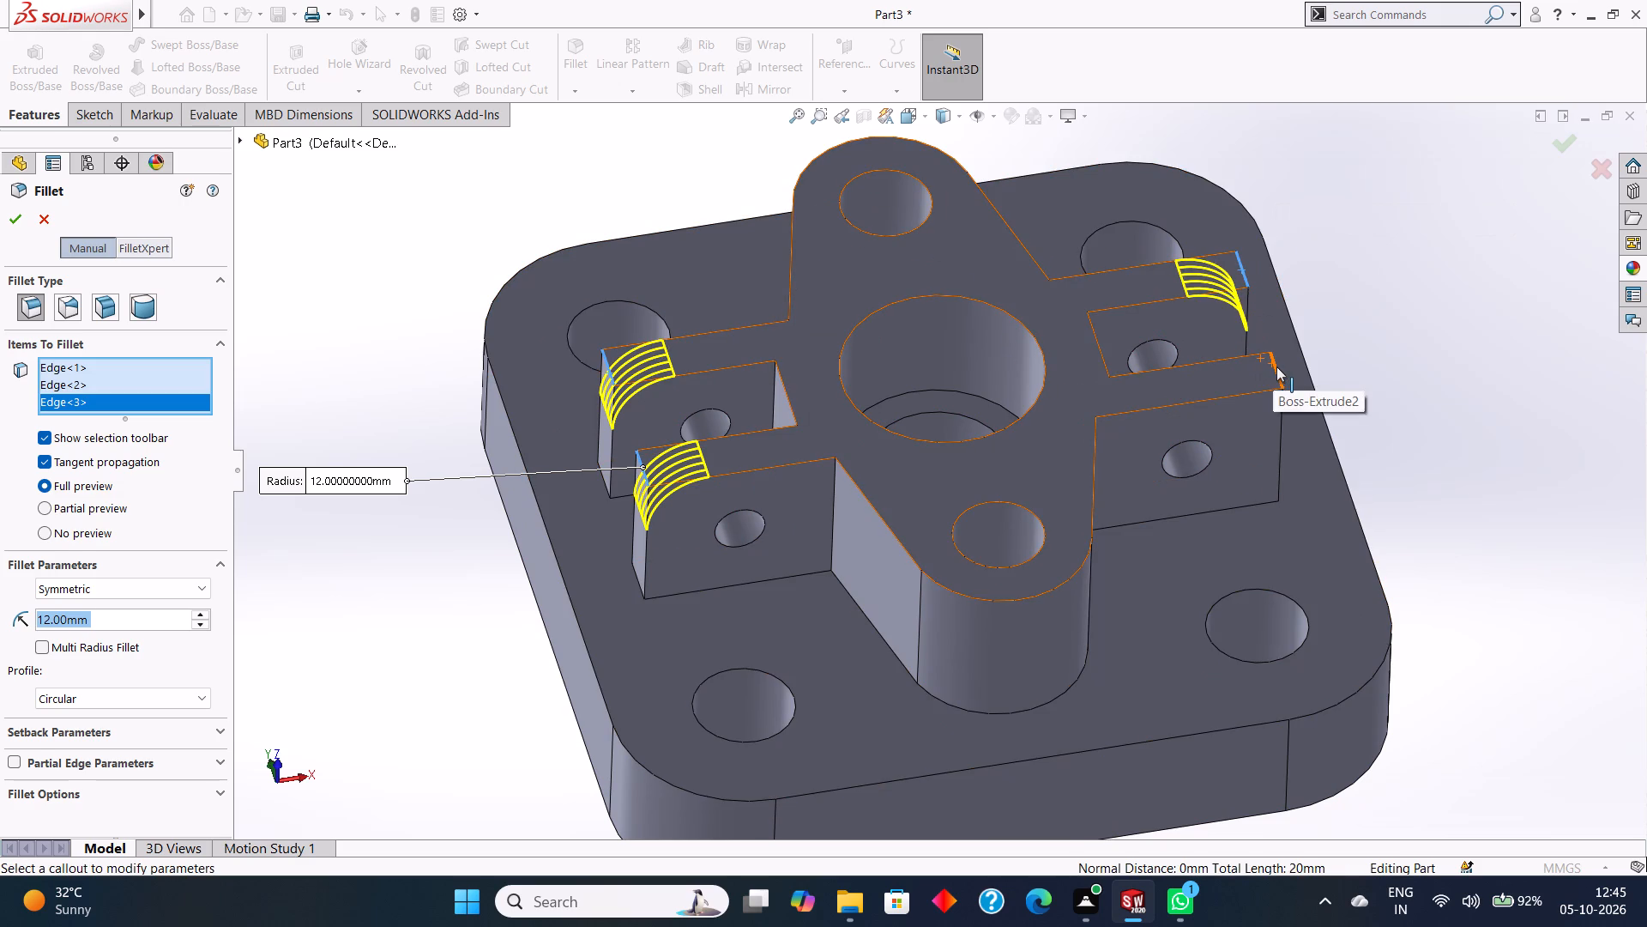
pyautogui.click(1276, 367)
pyautogui.click(9, 222)
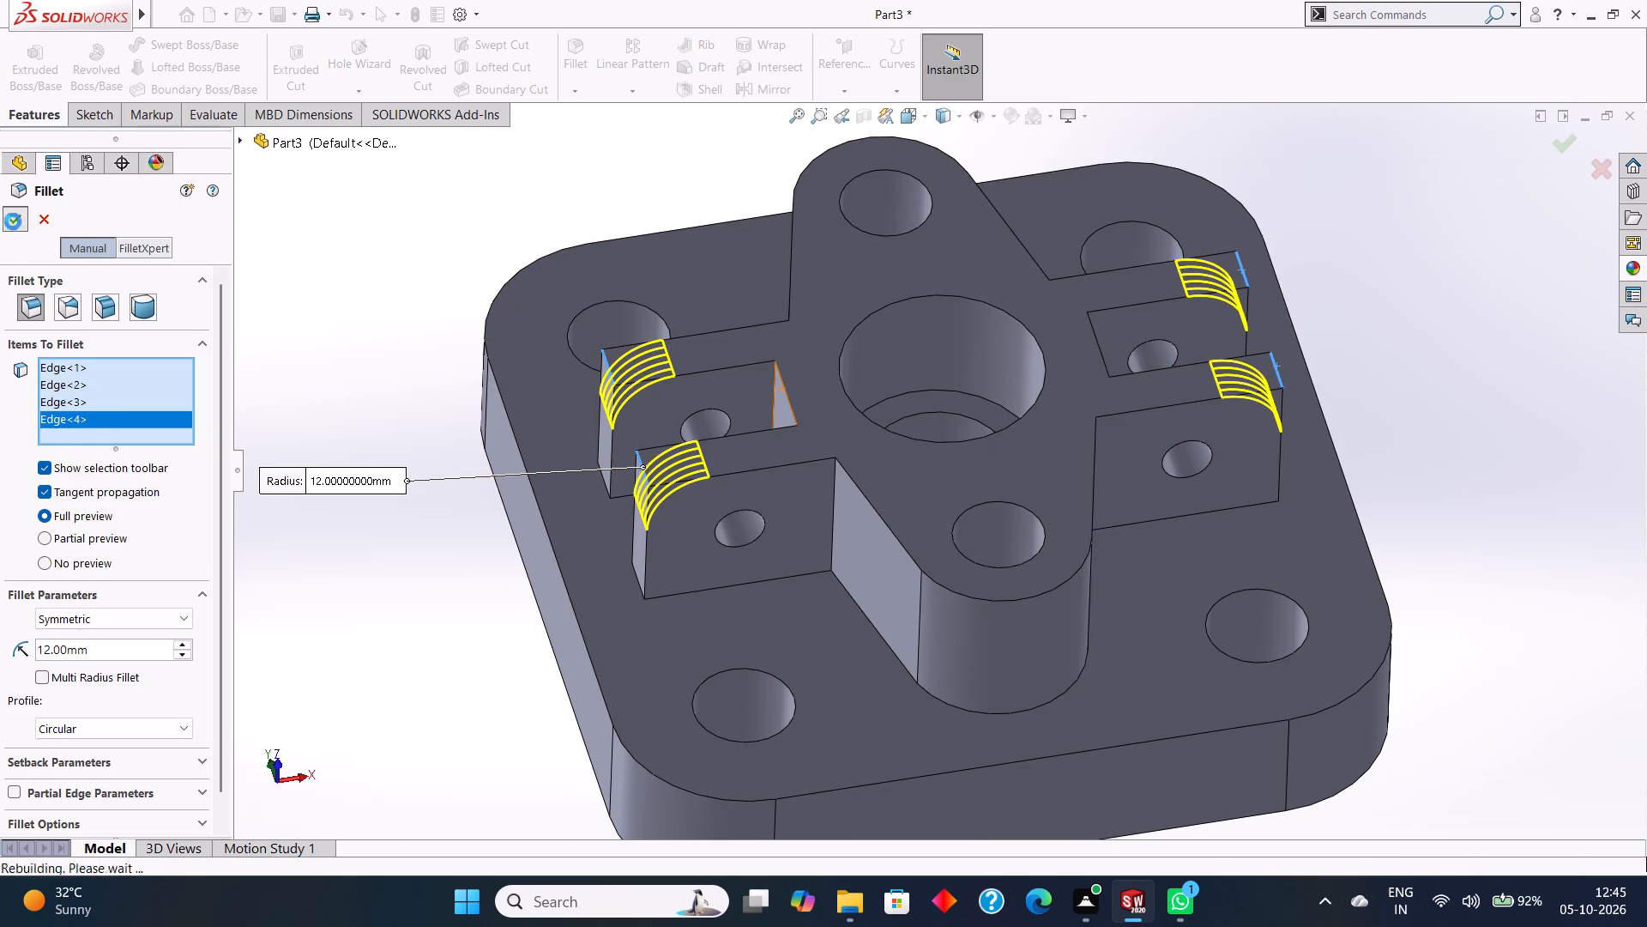
pyautogui.click(1445, 234)
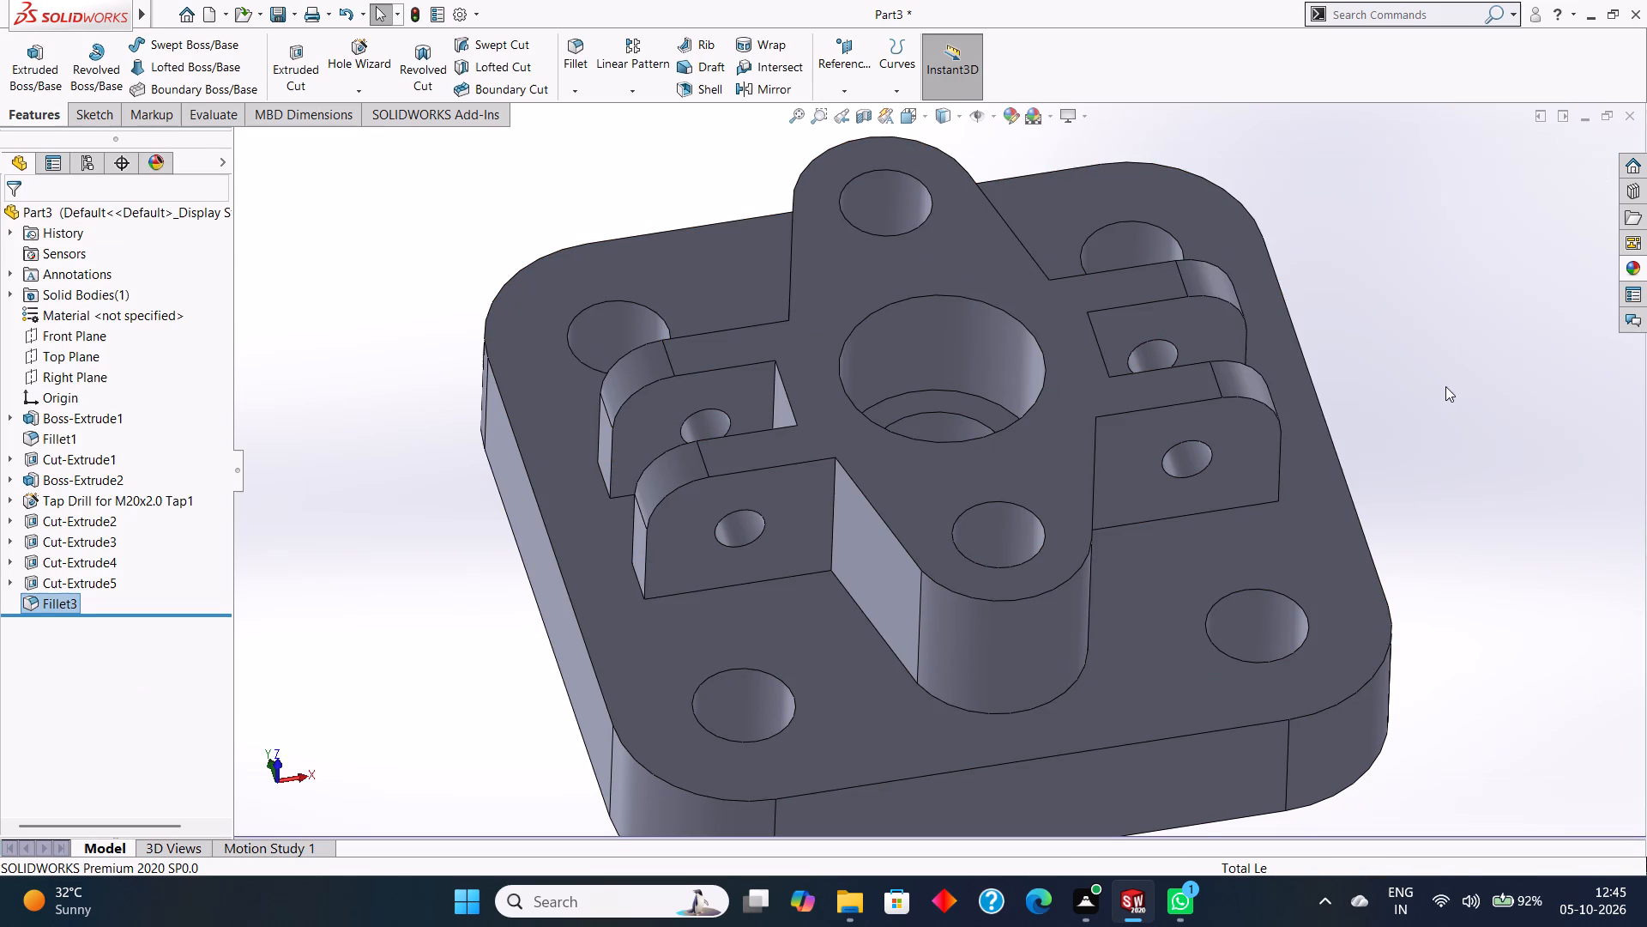
# Examine the part from several angles, checking the rounded prongs, cross-holes, boss and base plate.
pyautogui.moveTo(1445, 388); pyautogui.dragTo(1414, 266, button='middle')
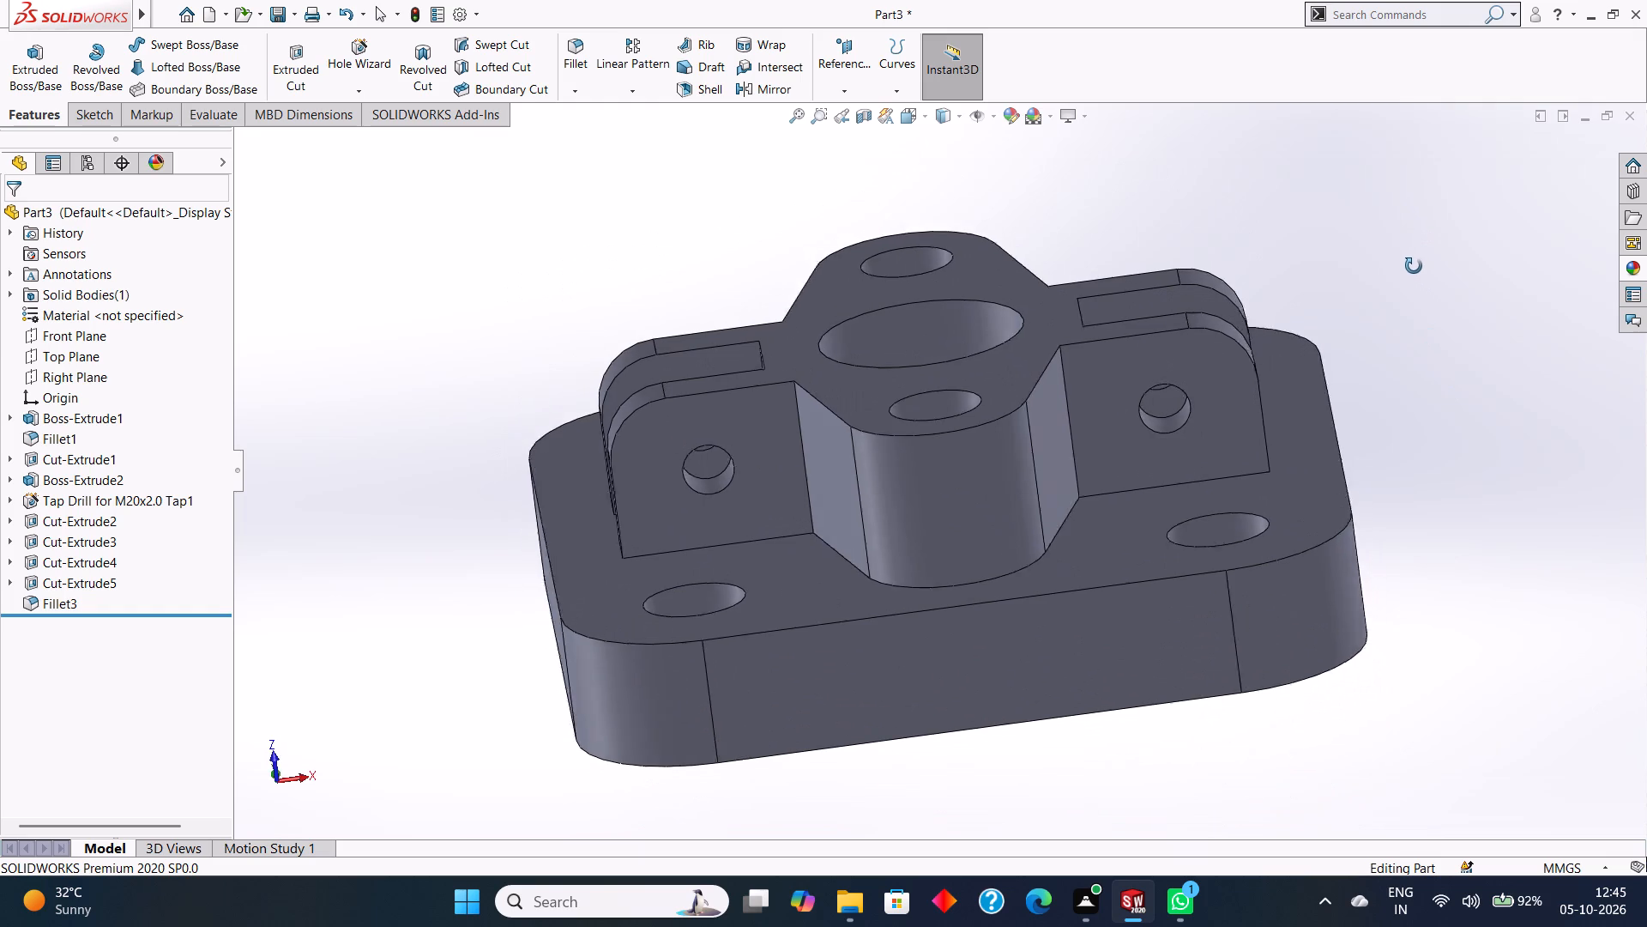
pyautogui.moveTo(1414, 266); pyautogui.dragTo(1419, 255, button='middle')
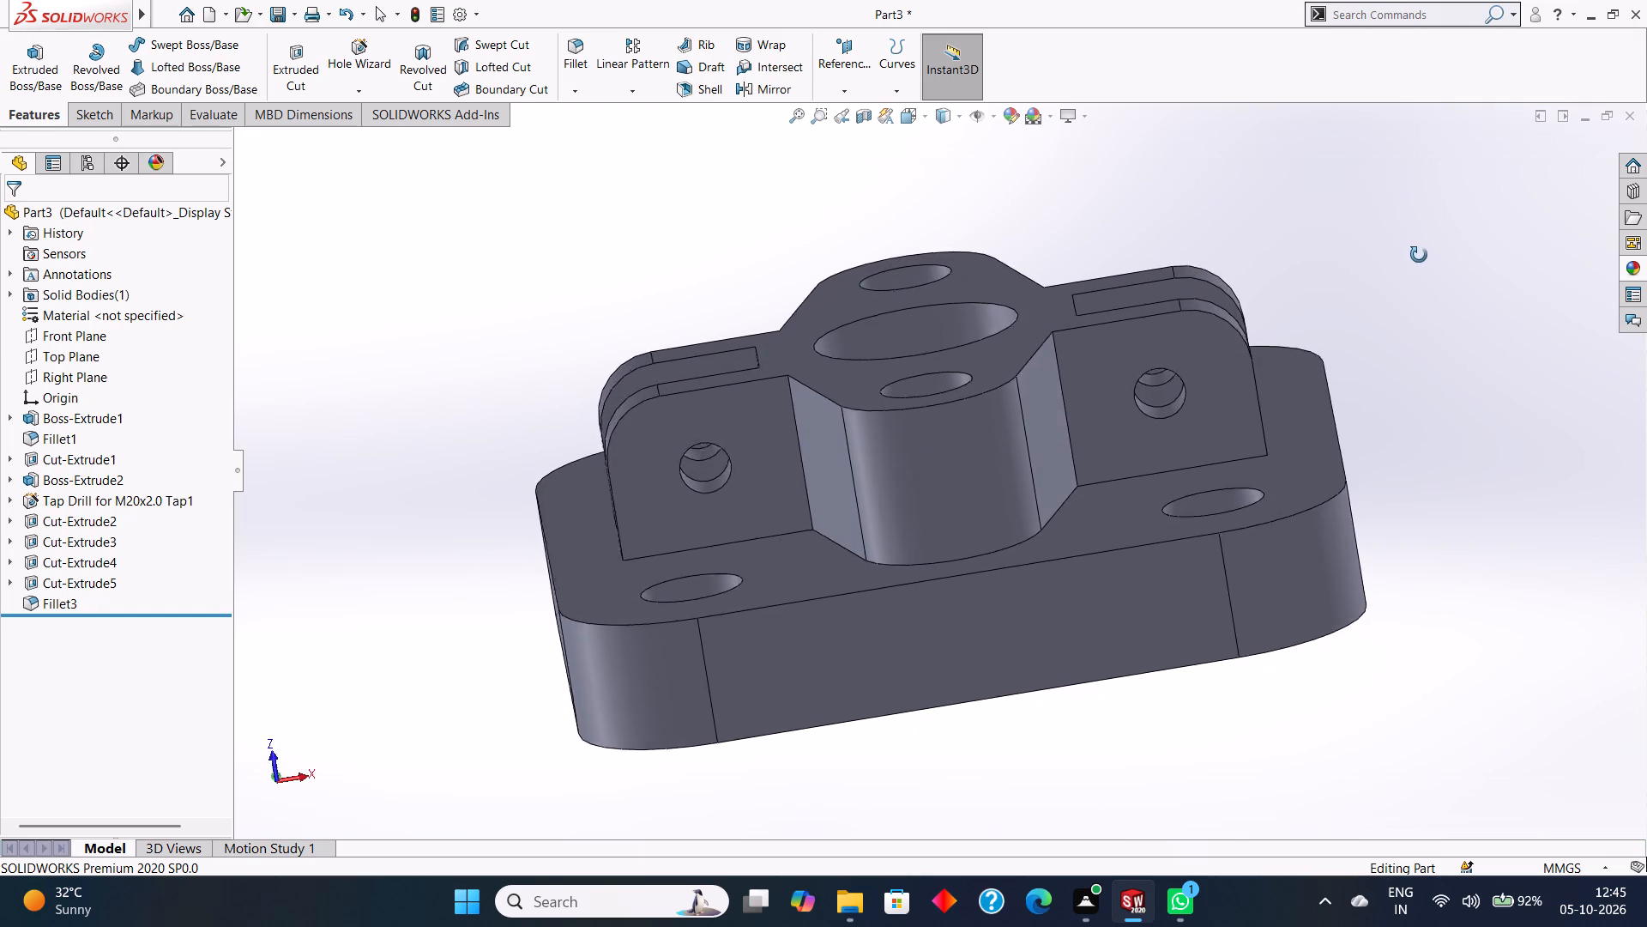
pyautogui.moveTo(1419, 255); pyautogui.dragTo(1417, 213, button='middle')
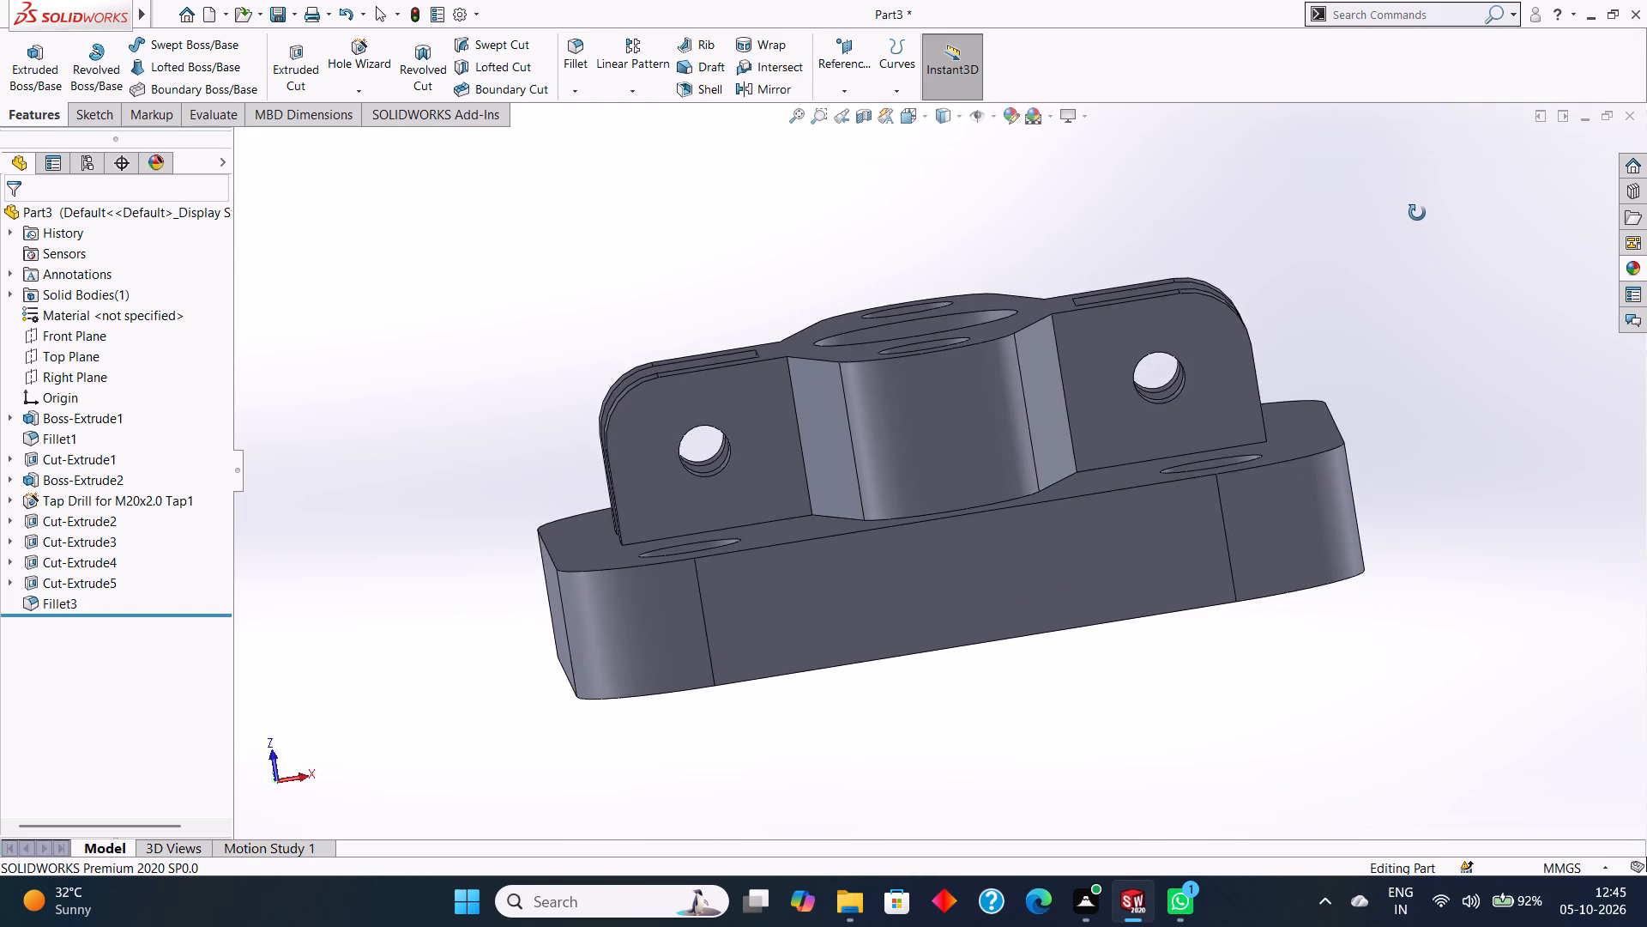
pyautogui.moveTo(1417, 213); pyautogui.dragTo(1414, 251, button='middle')
pyautogui.scroll(3, 1272, 333)
pyautogui.moveTo(1272, 333); pyautogui.dragTo(1298, 279, button='middle')
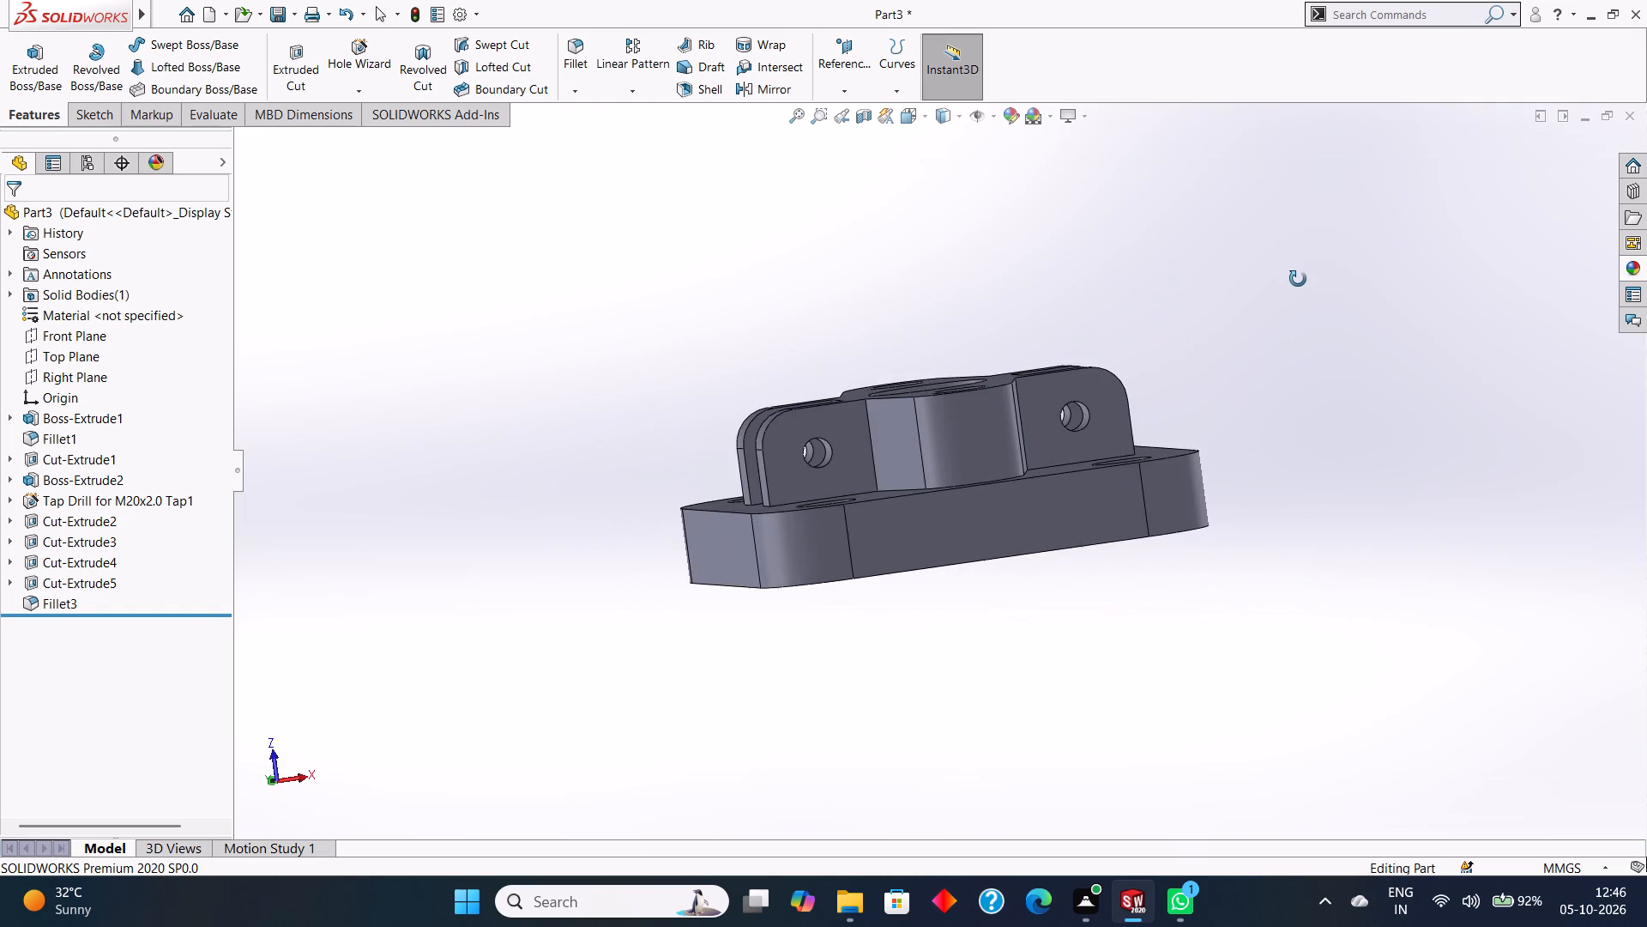
pyautogui.moveTo(1298, 279); pyautogui.dragTo(1341, 327, button='middle')
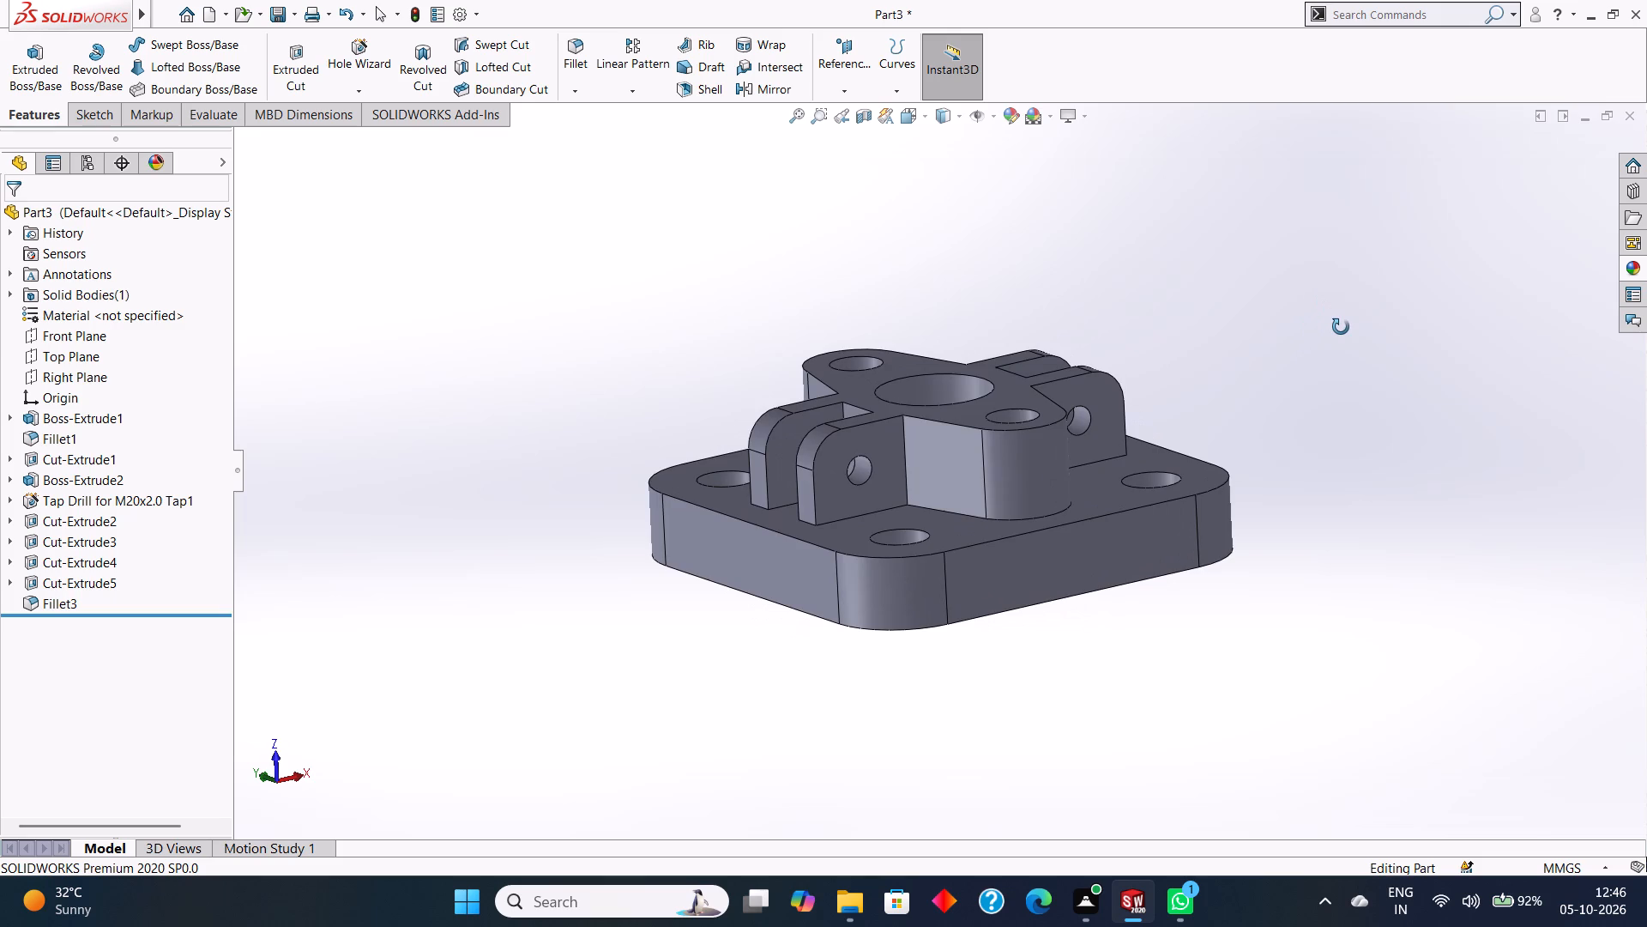
pyautogui.moveTo(1341, 327); pyautogui.dragTo(1346, 329, button='middle')
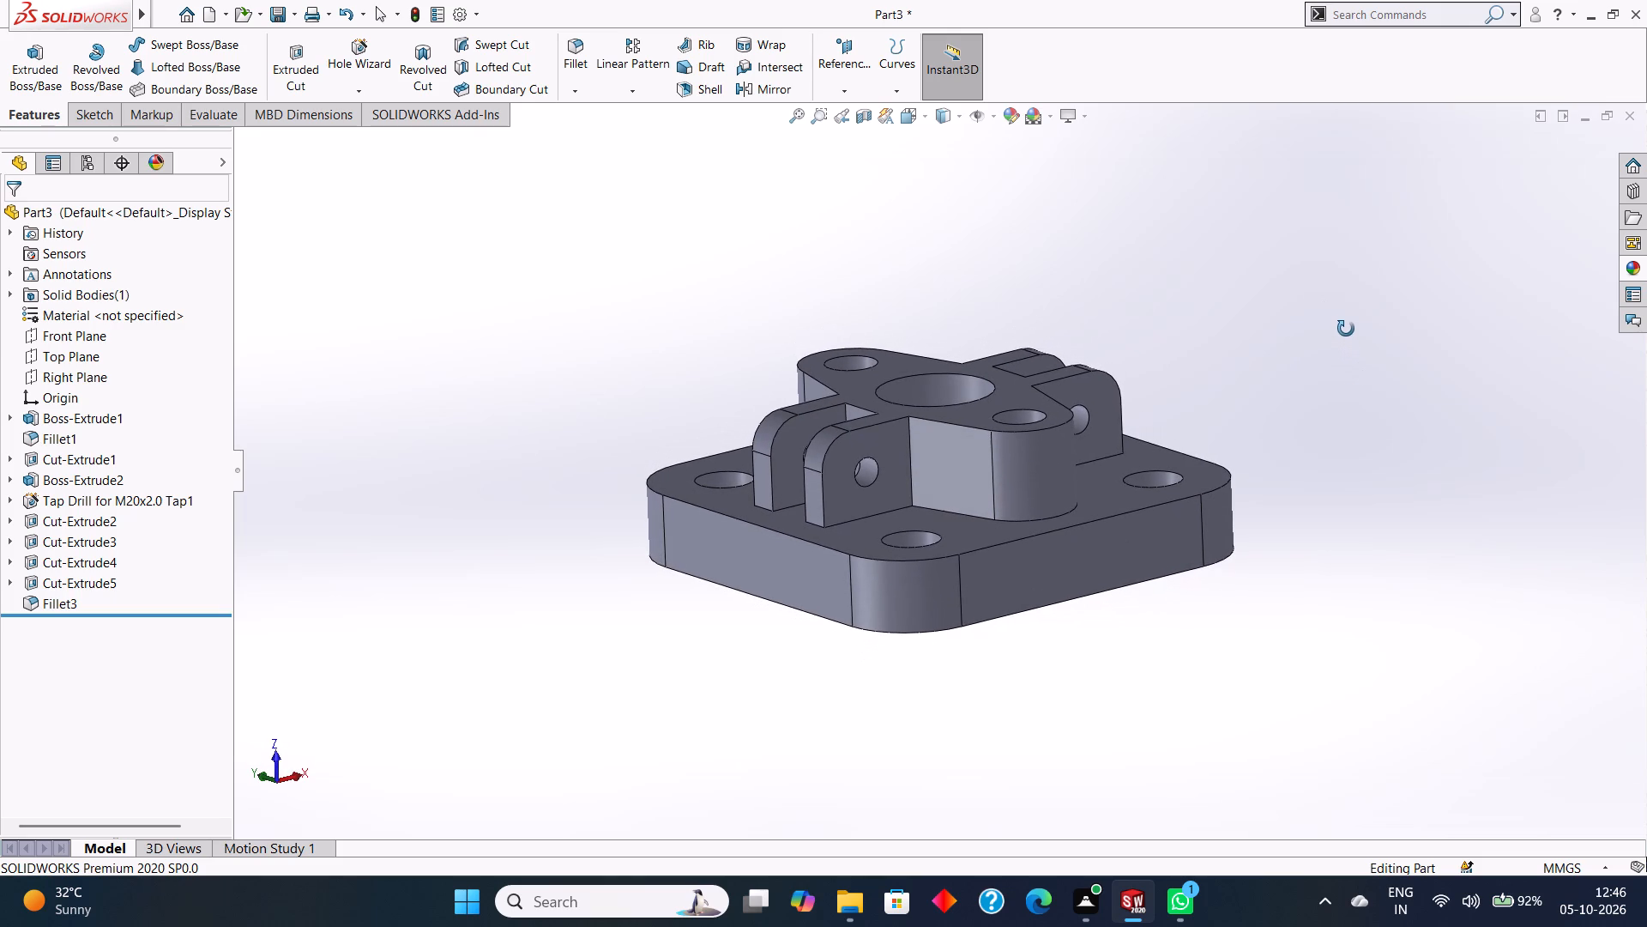
pyautogui.moveTo(1346, 329); pyautogui.dragTo(1348, 343, button='middle')
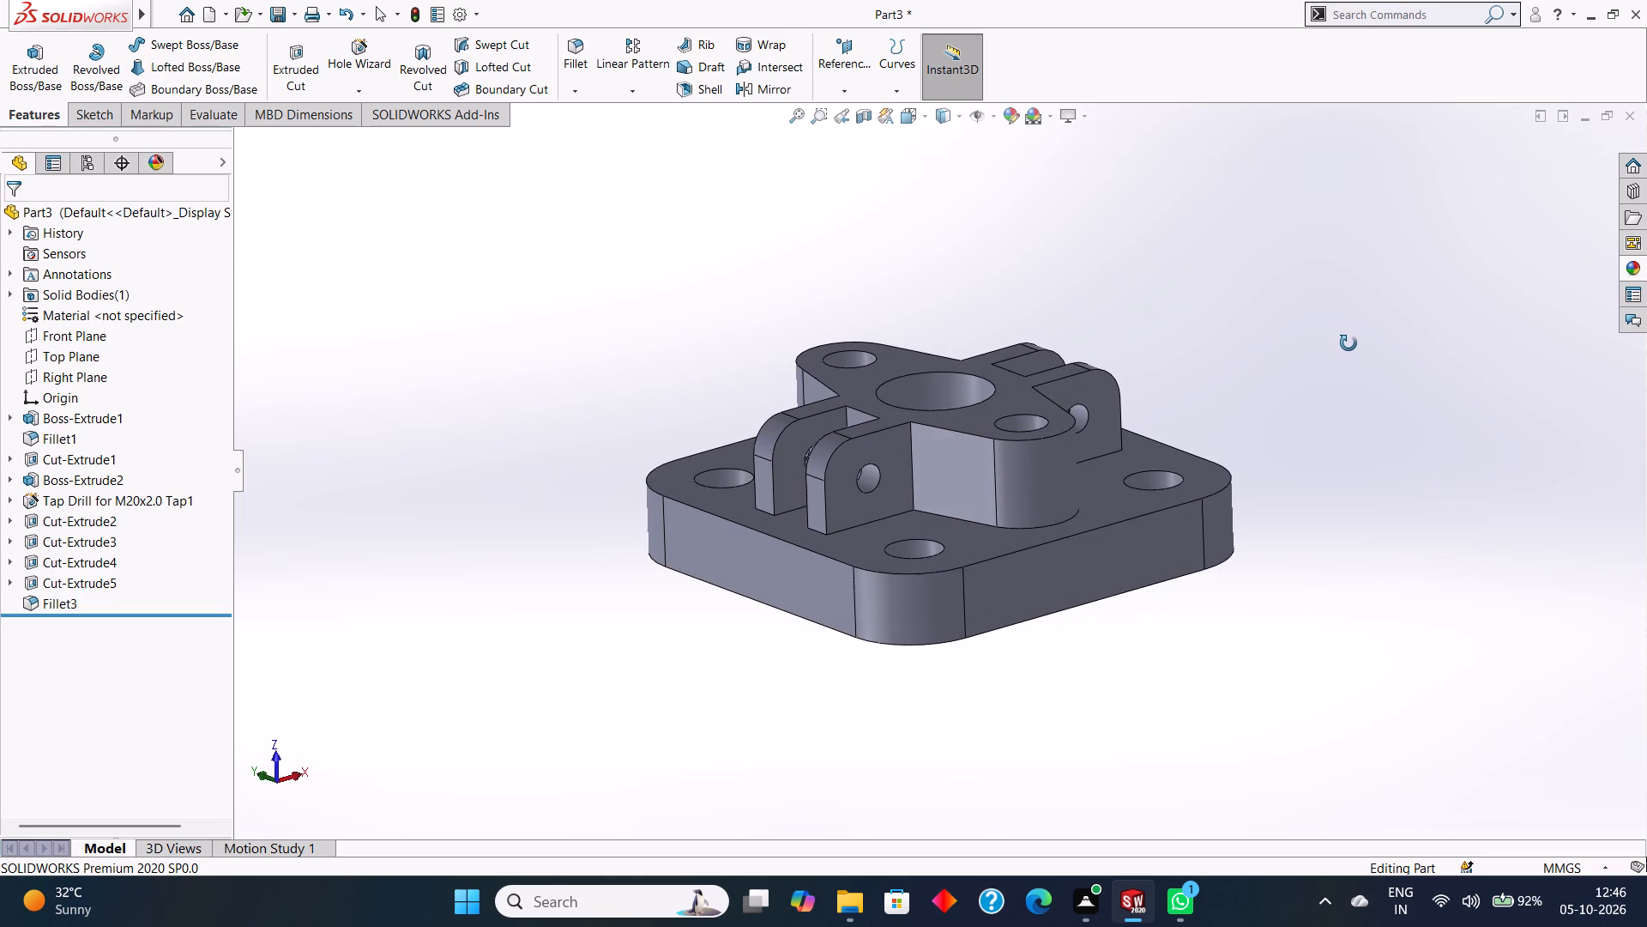
pyautogui.moveTo(1348, 343); pyautogui.dragTo(1347, 342, button='middle')
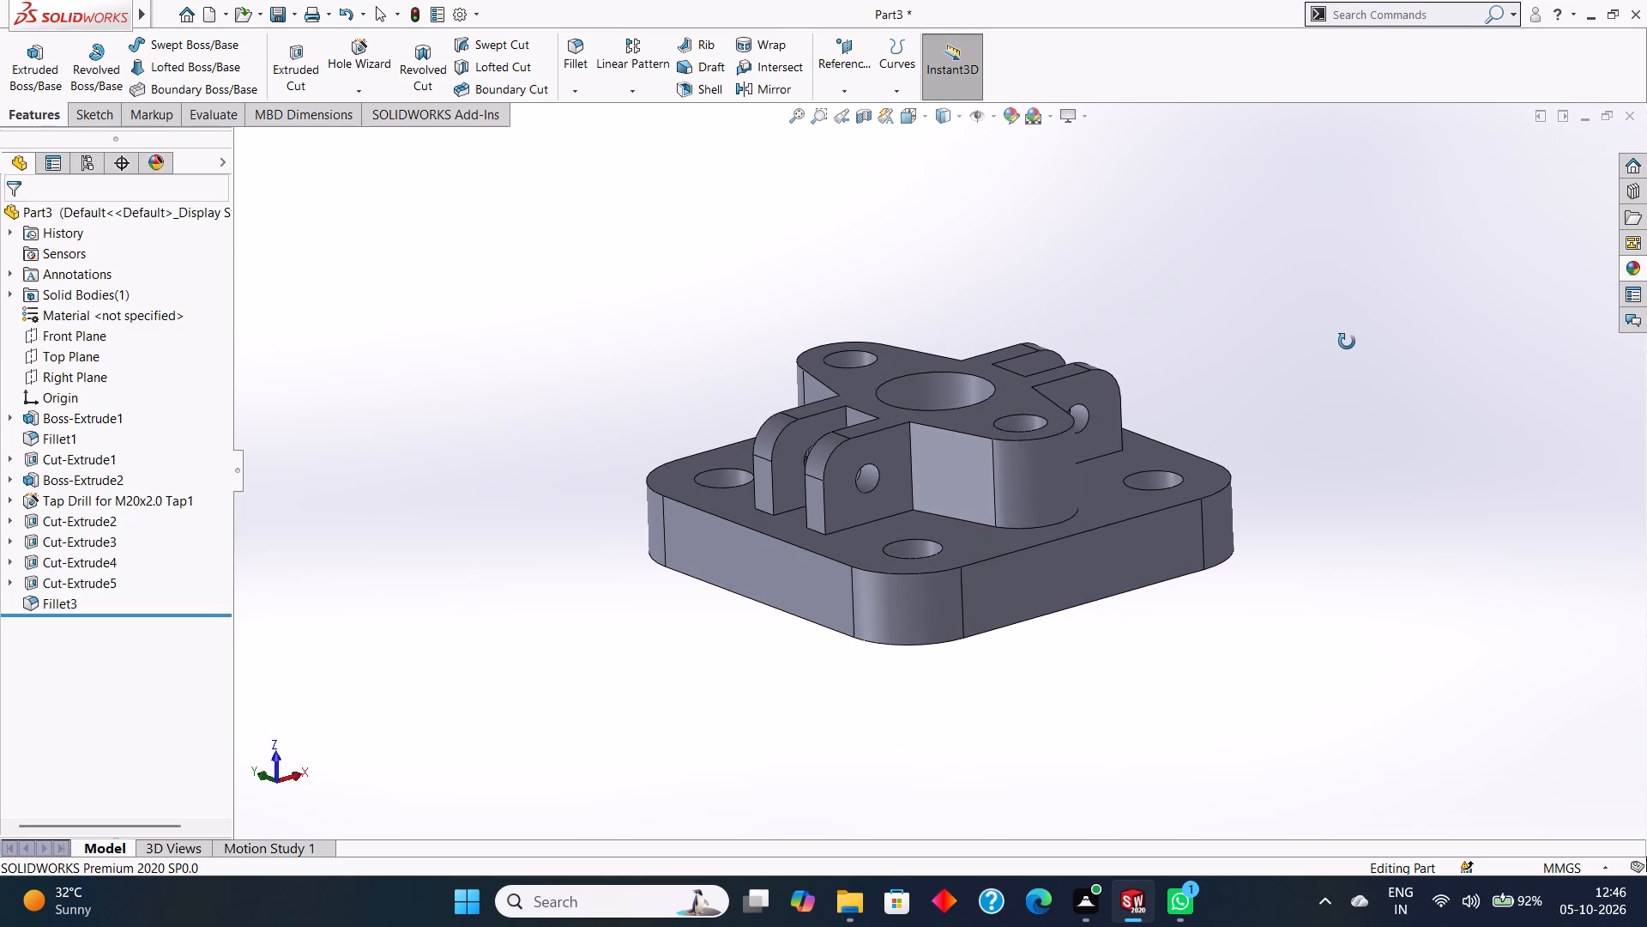
pyautogui.moveTo(1347, 342); pyautogui.dragTo(1367, 335, button='middle')
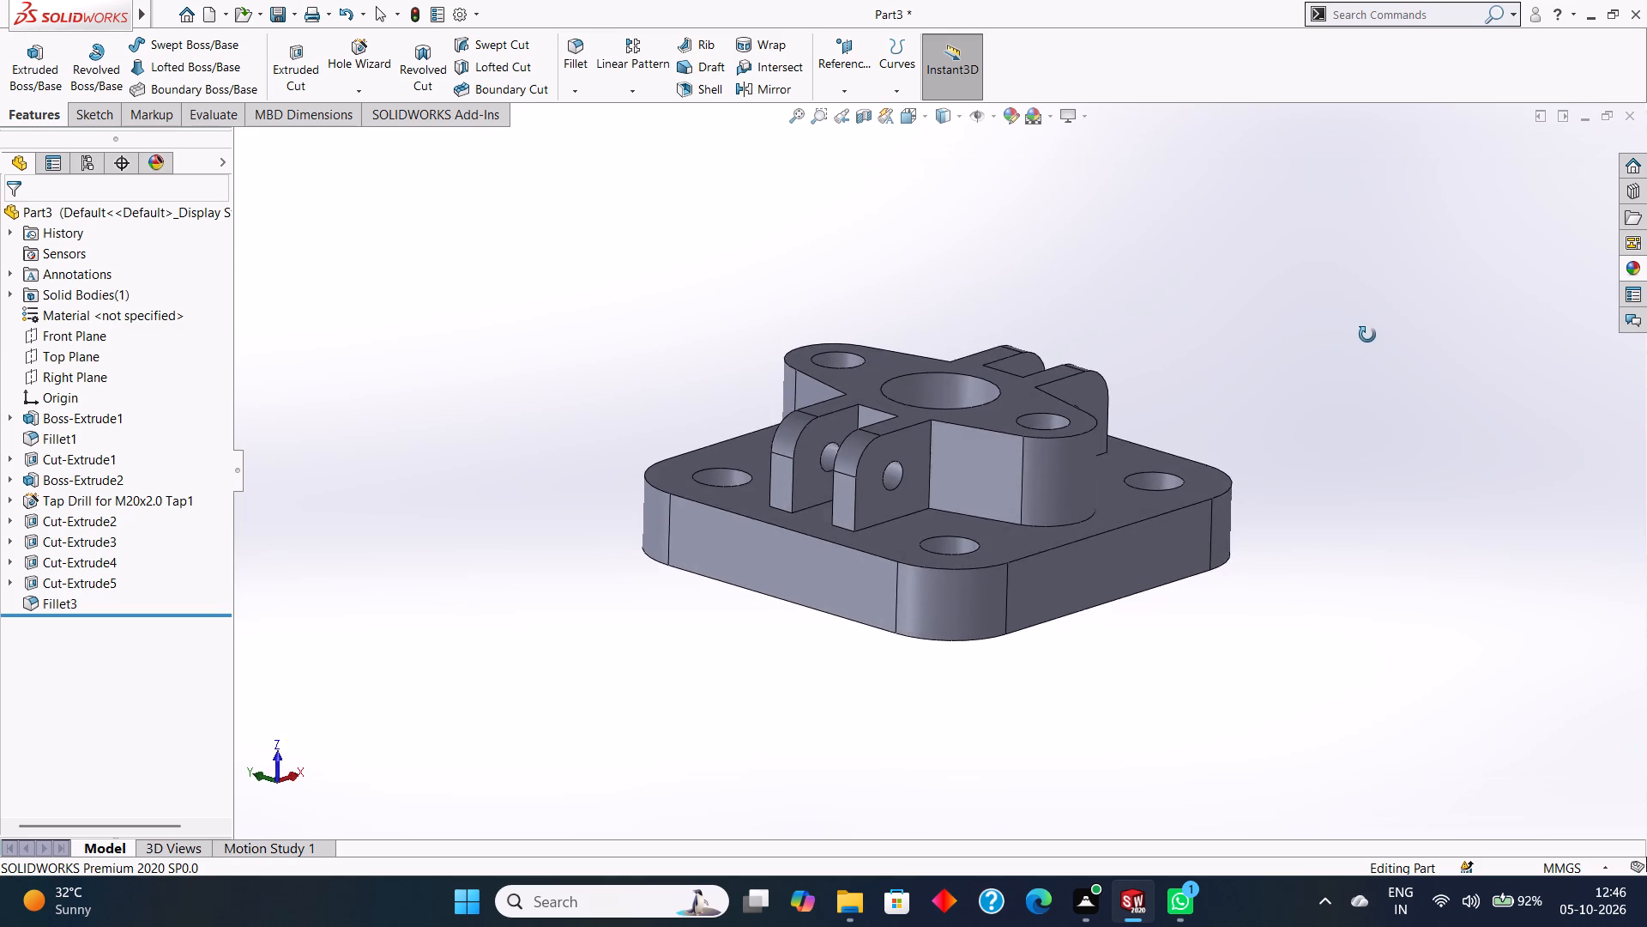
pyautogui.moveTo(1367, 335); pyautogui.dragTo(1377, 338, button='middle')
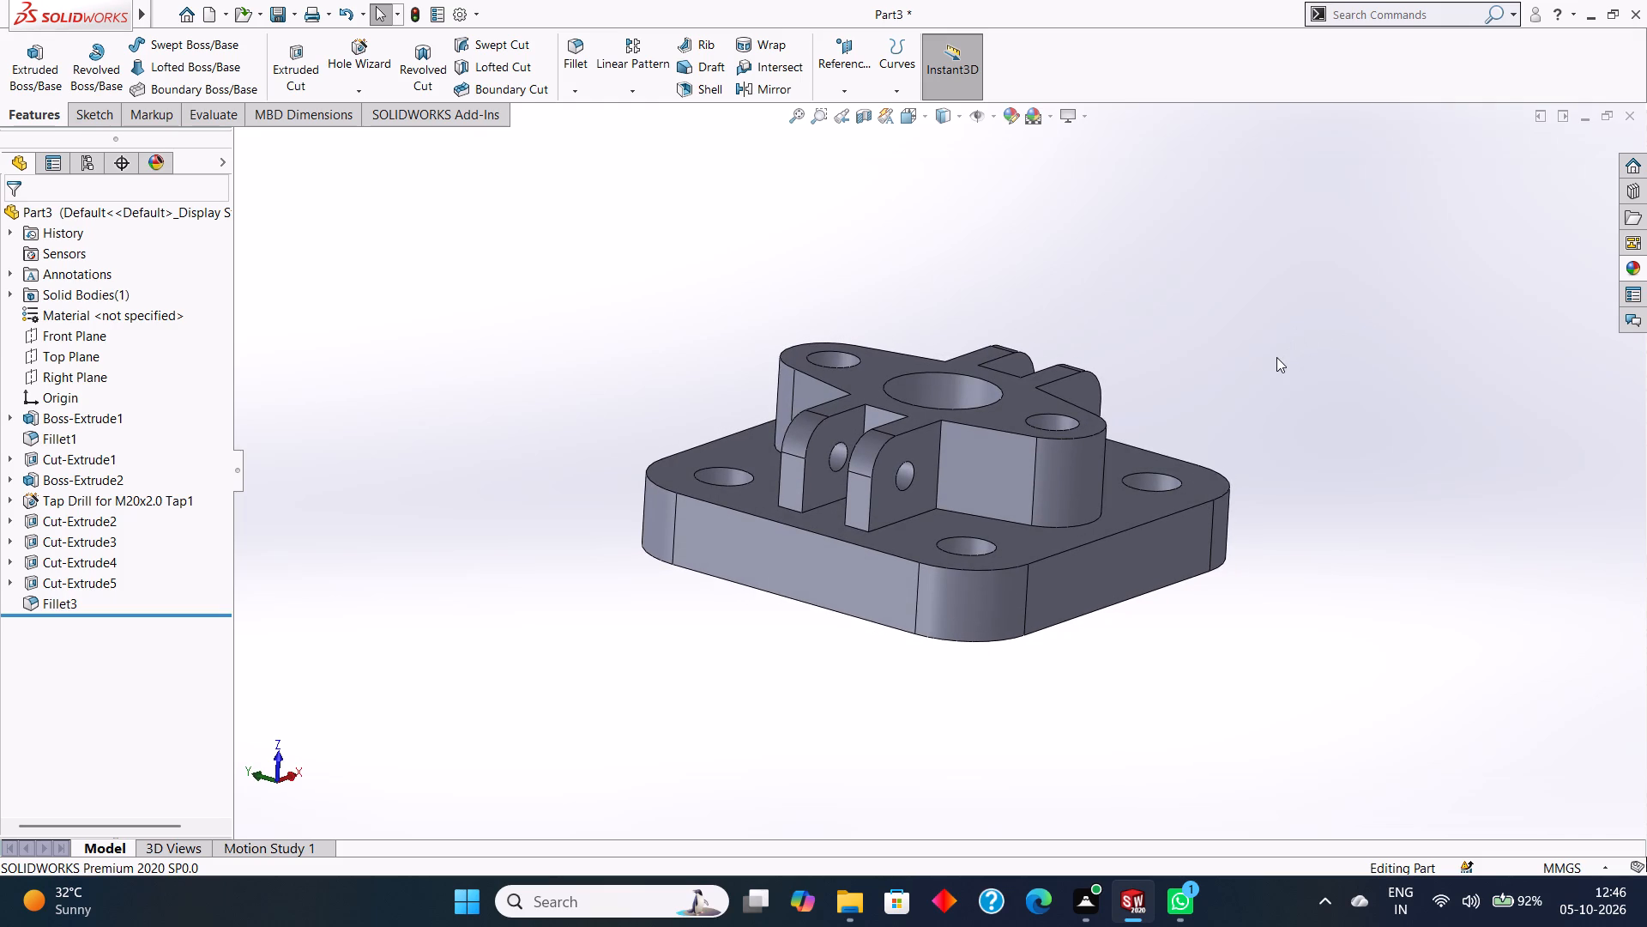
pyautogui.moveTo(1245, 366); pyautogui.dragTo(1255, 394, button='middle')
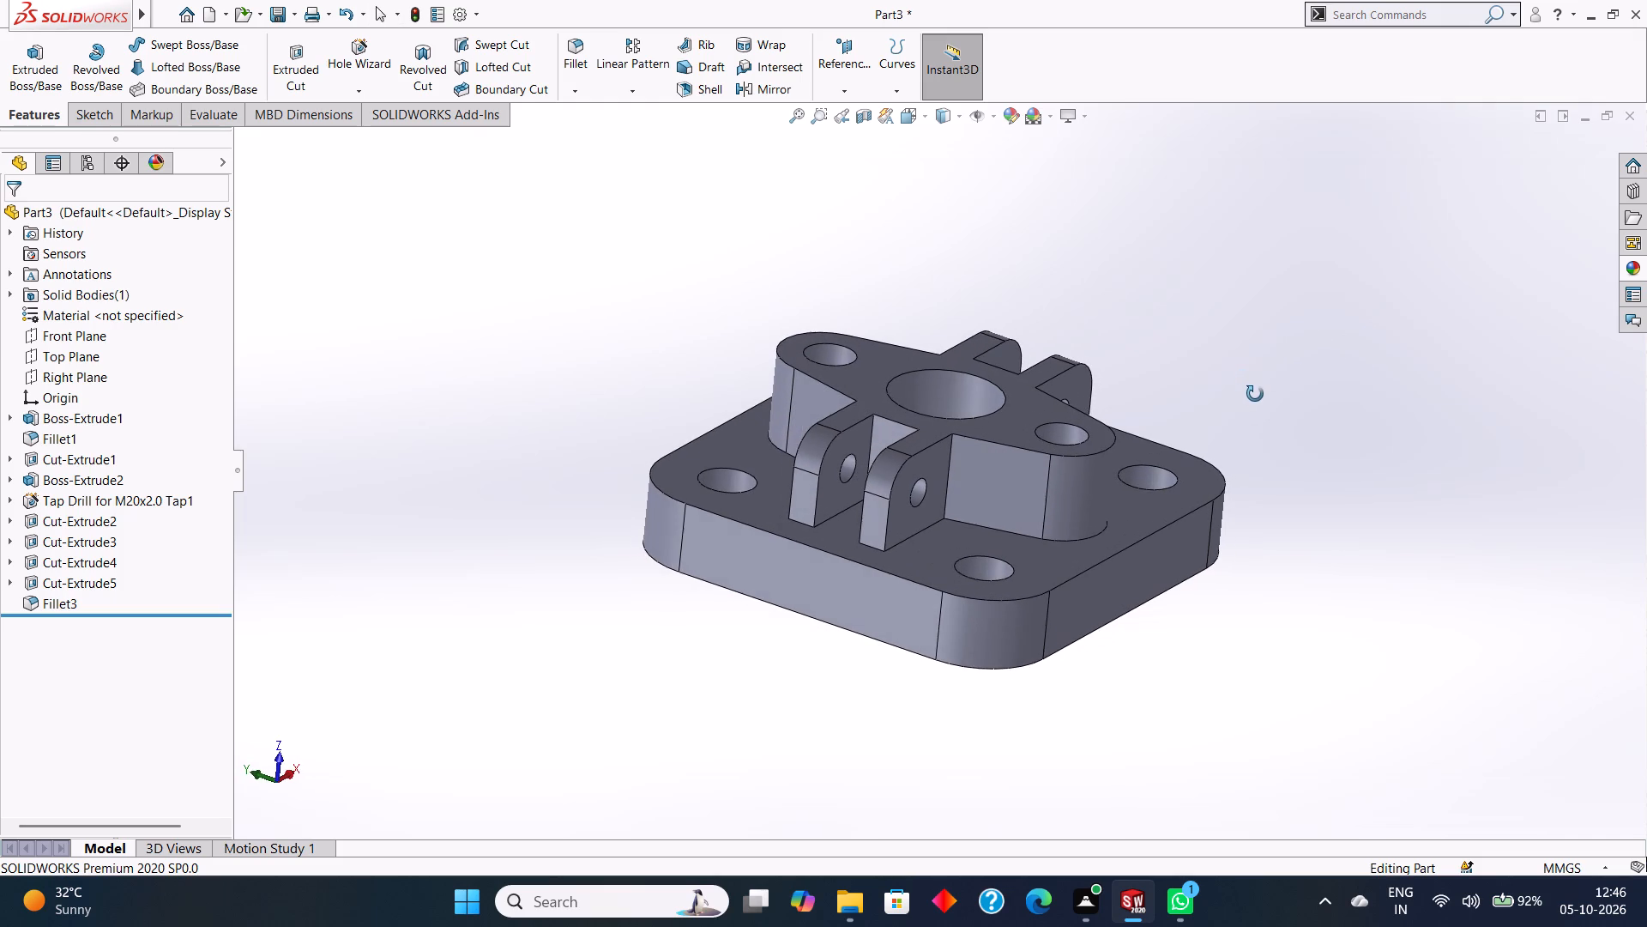
pyautogui.moveTo(1255, 394); pyautogui.dragTo(1235, 431, button='middle')
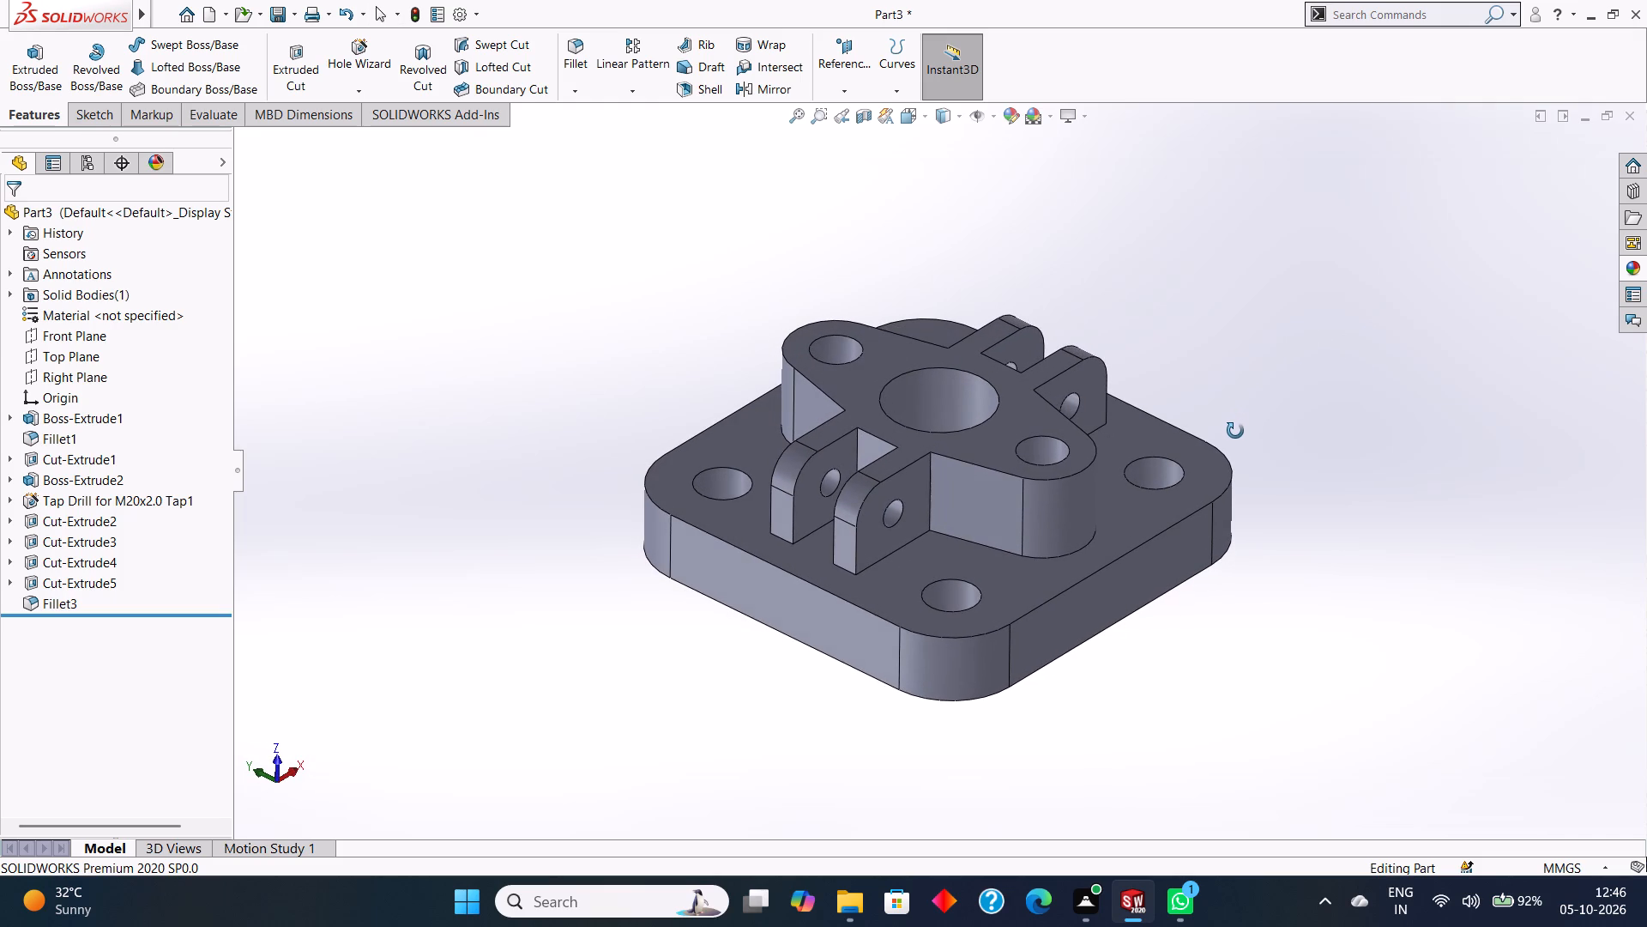
pyautogui.moveTo(1235, 431); pyautogui.dragTo(1229, 472, button='middle')
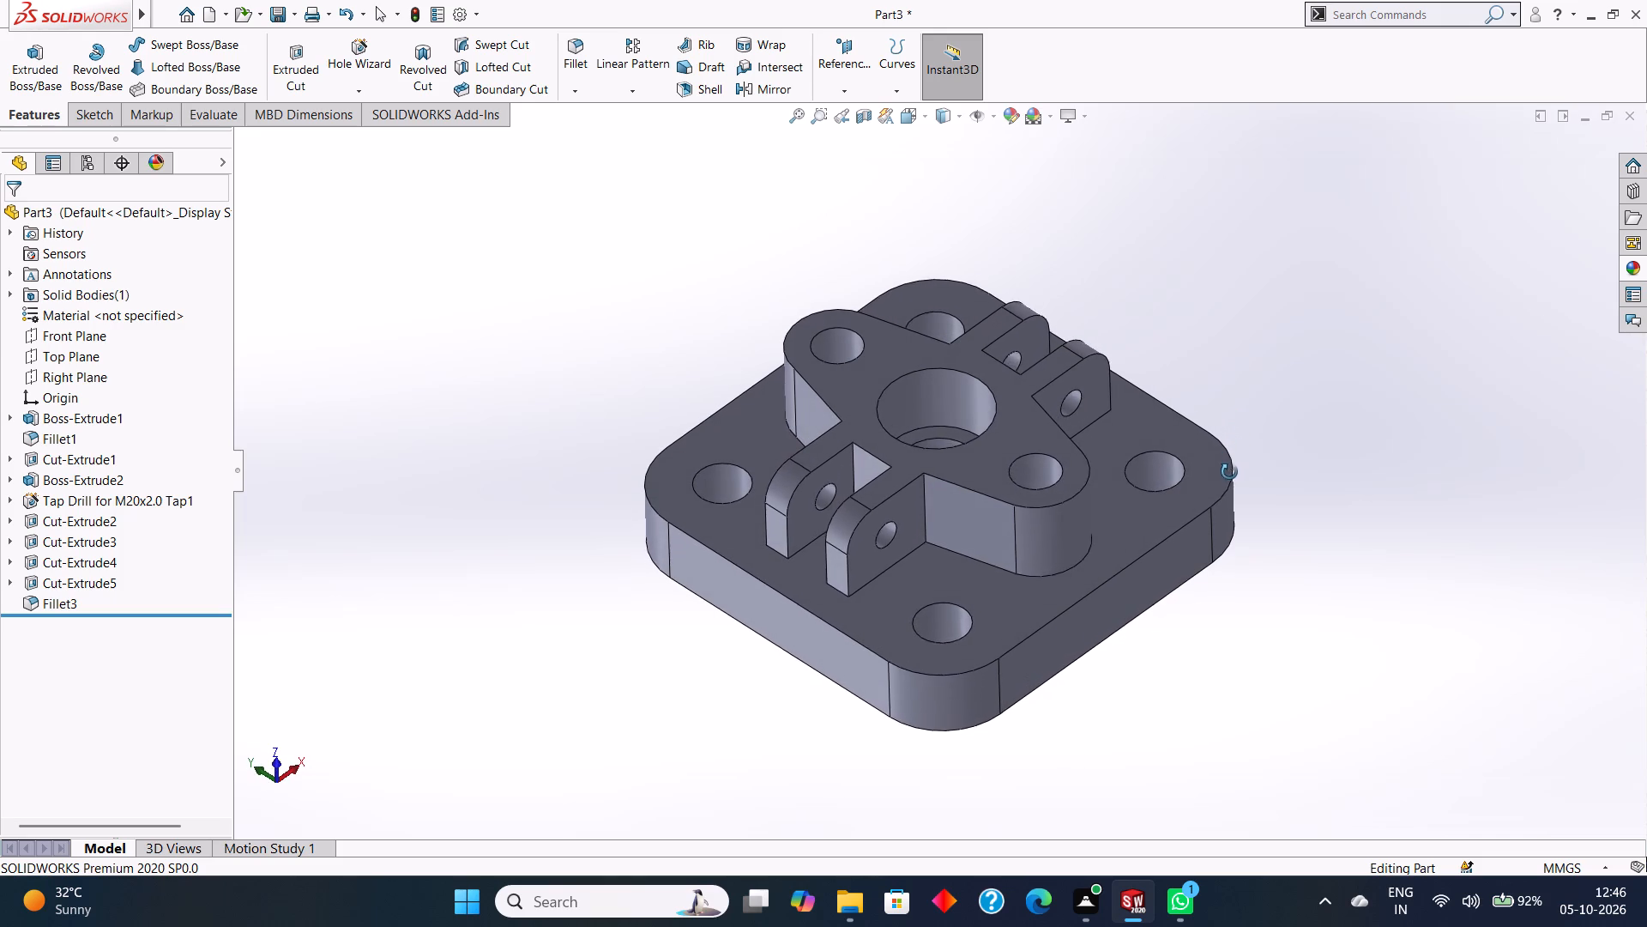
pyautogui.moveTo(1229, 472); pyautogui.dragTo(1240, 403, button='middle')
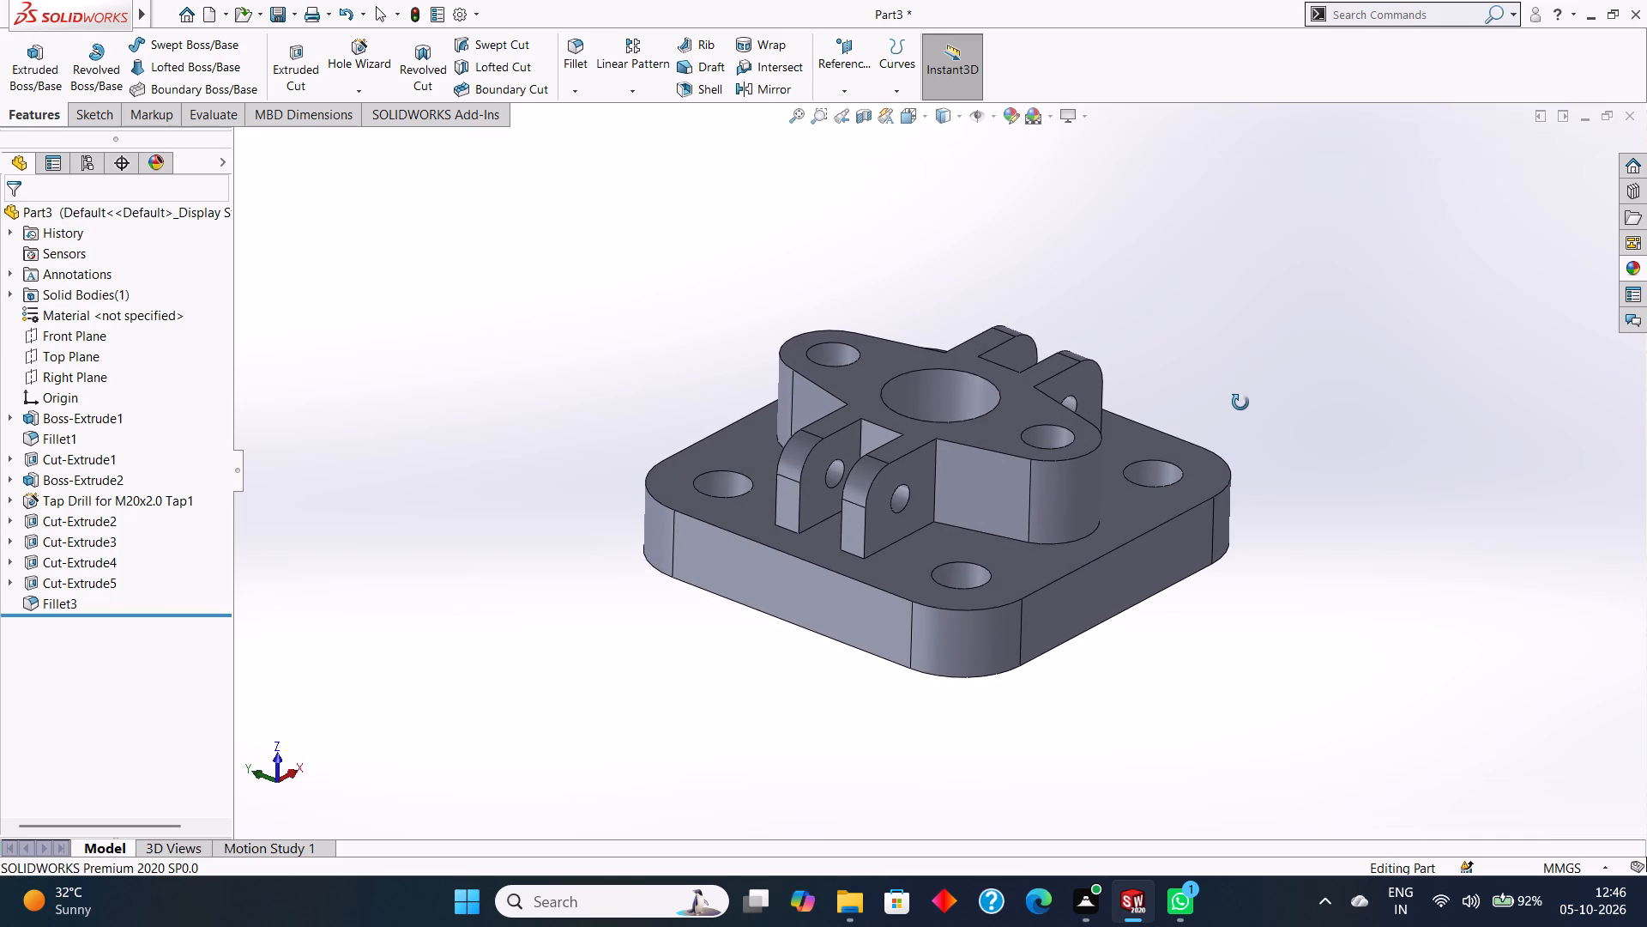
# Examine the finished part from above and from the side, checking the counterbored central hole, corner holes and slotted arms.
pyautogui.moveTo(1240, 403); pyautogui.dragTo(1245, 409, button='middle')
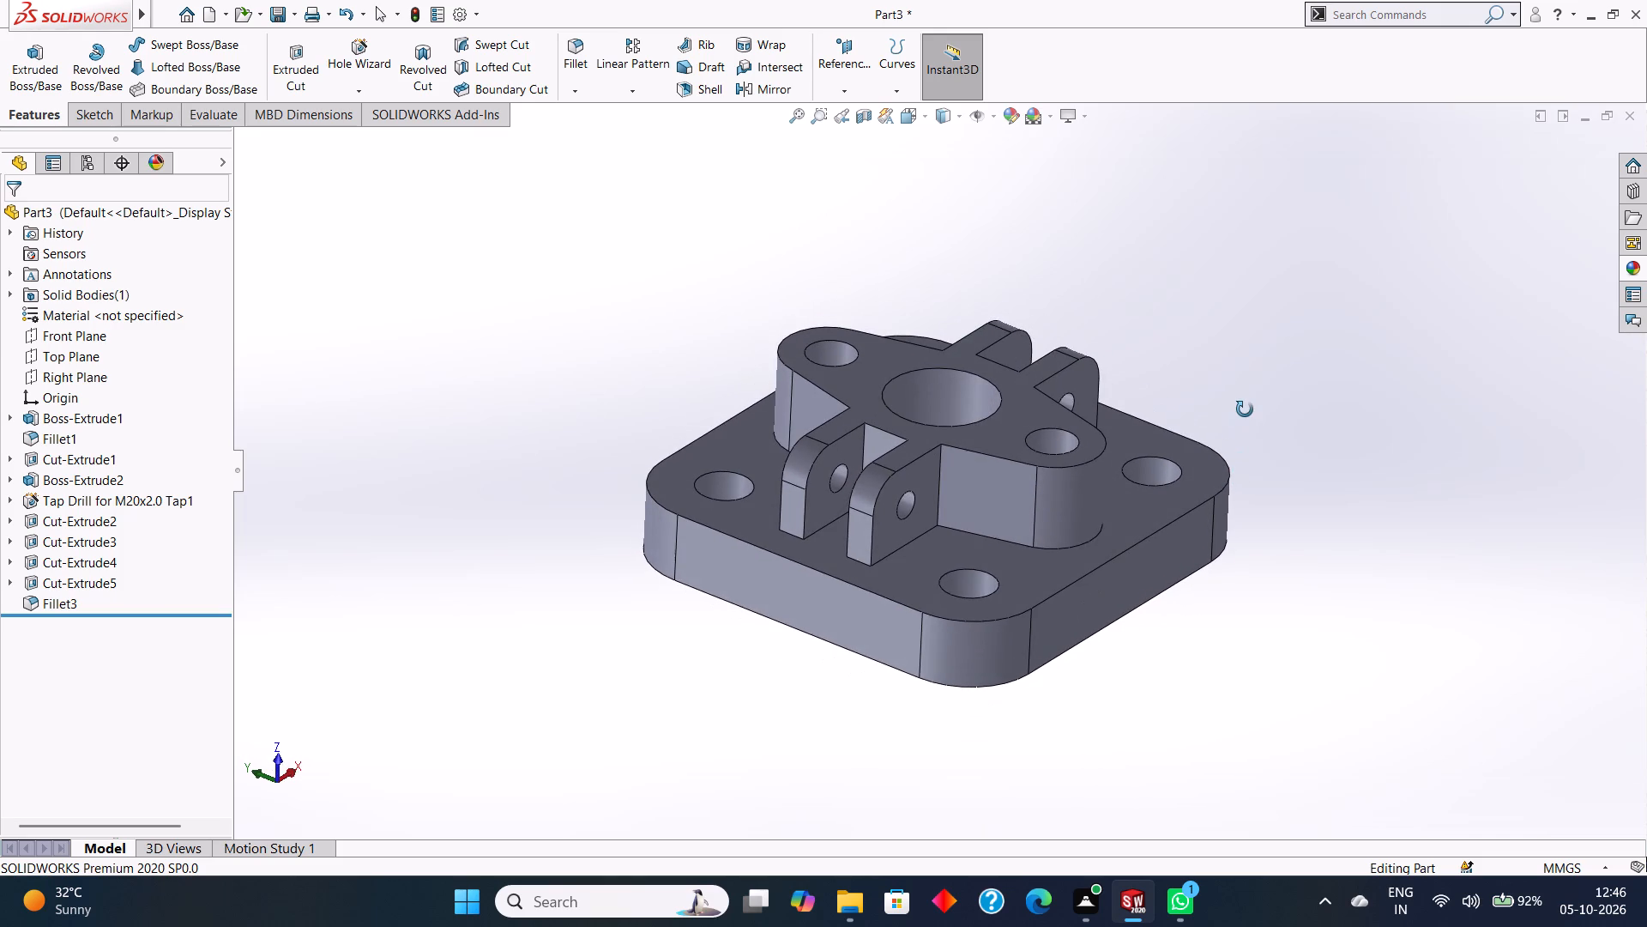
pyautogui.moveTo(1245, 409); pyautogui.dragTo(1183, 439, button='middle')
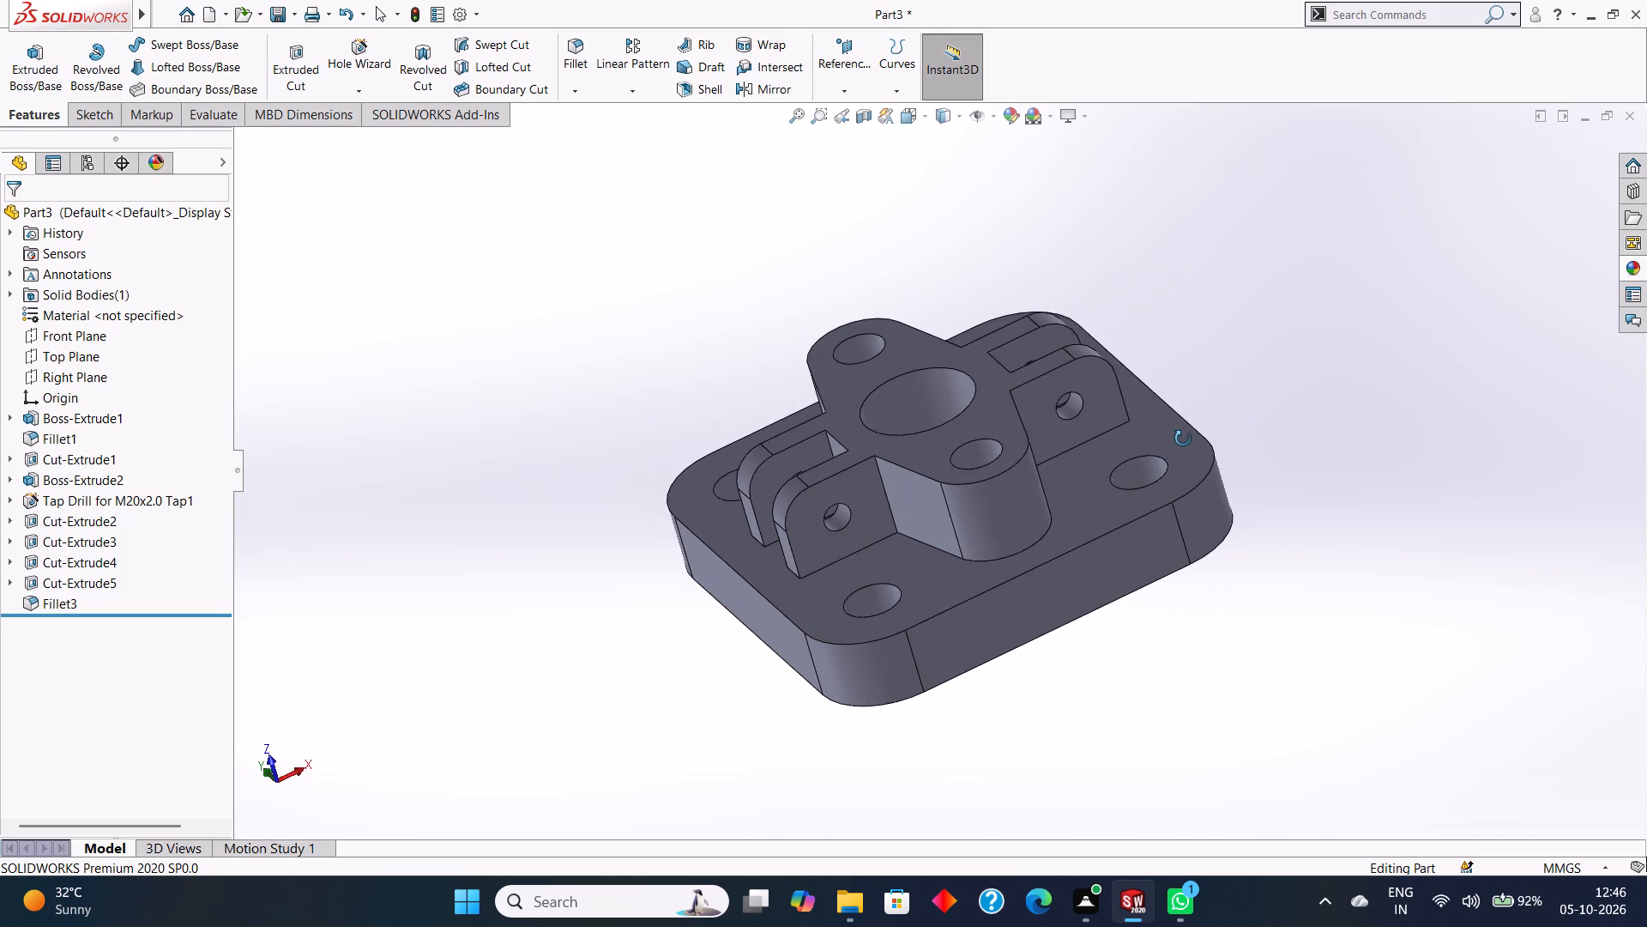
pyautogui.moveTo(1183, 439); pyautogui.dragTo(1190, 478, button='middle')
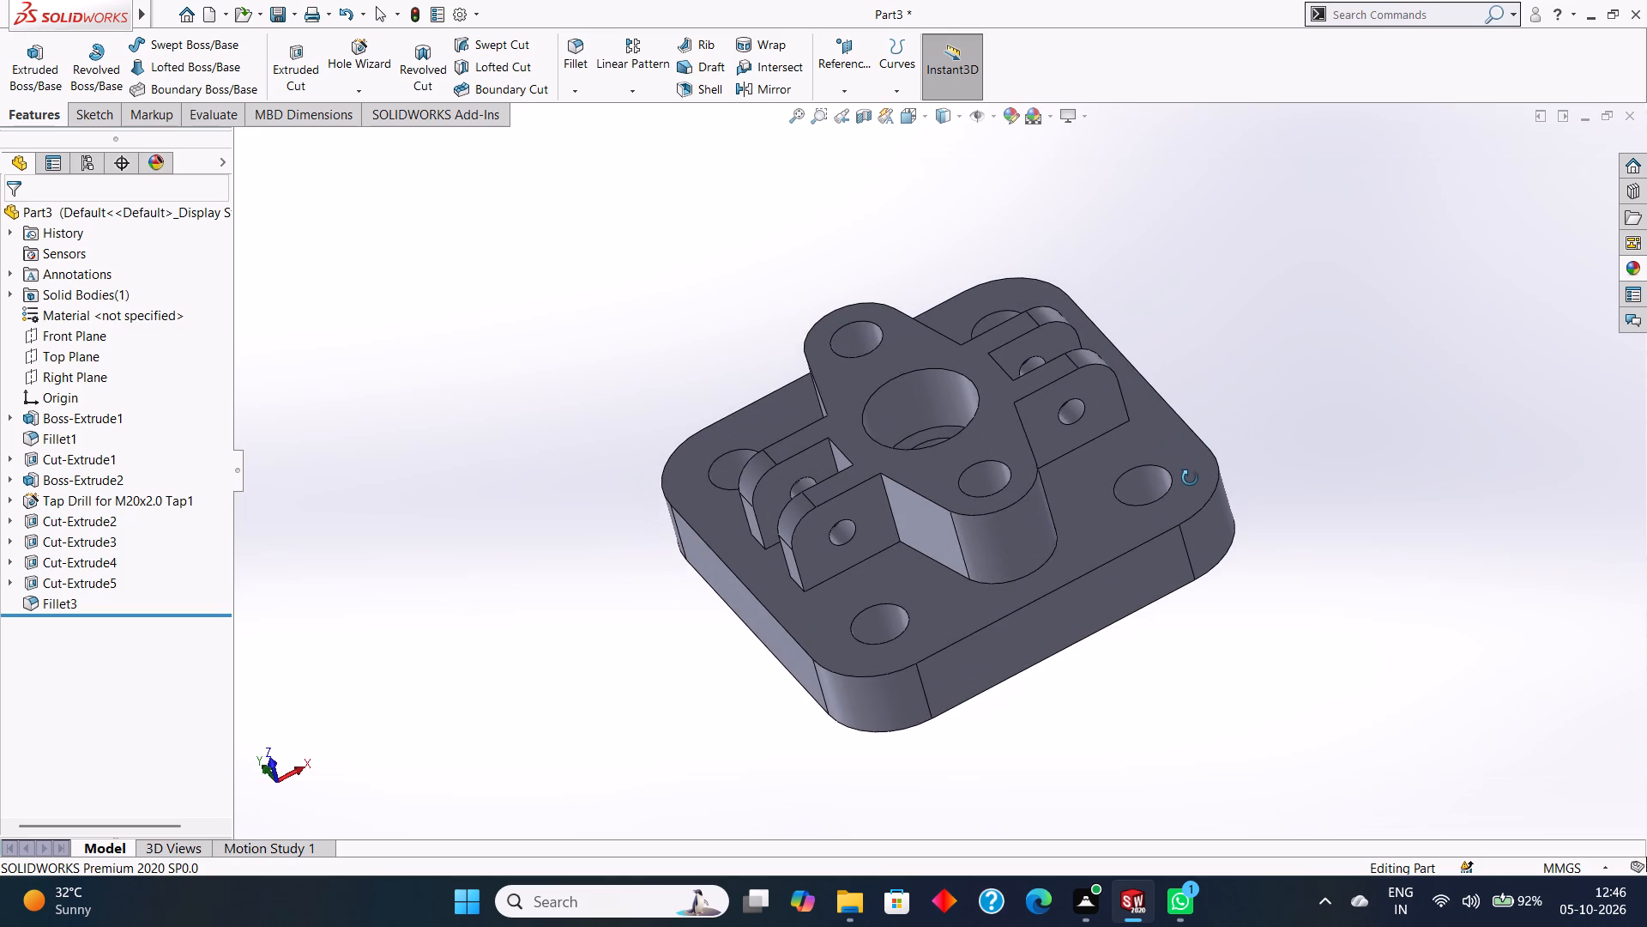
pyautogui.moveTo(1190, 478); pyautogui.dragTo(1206, 500, button='middle')
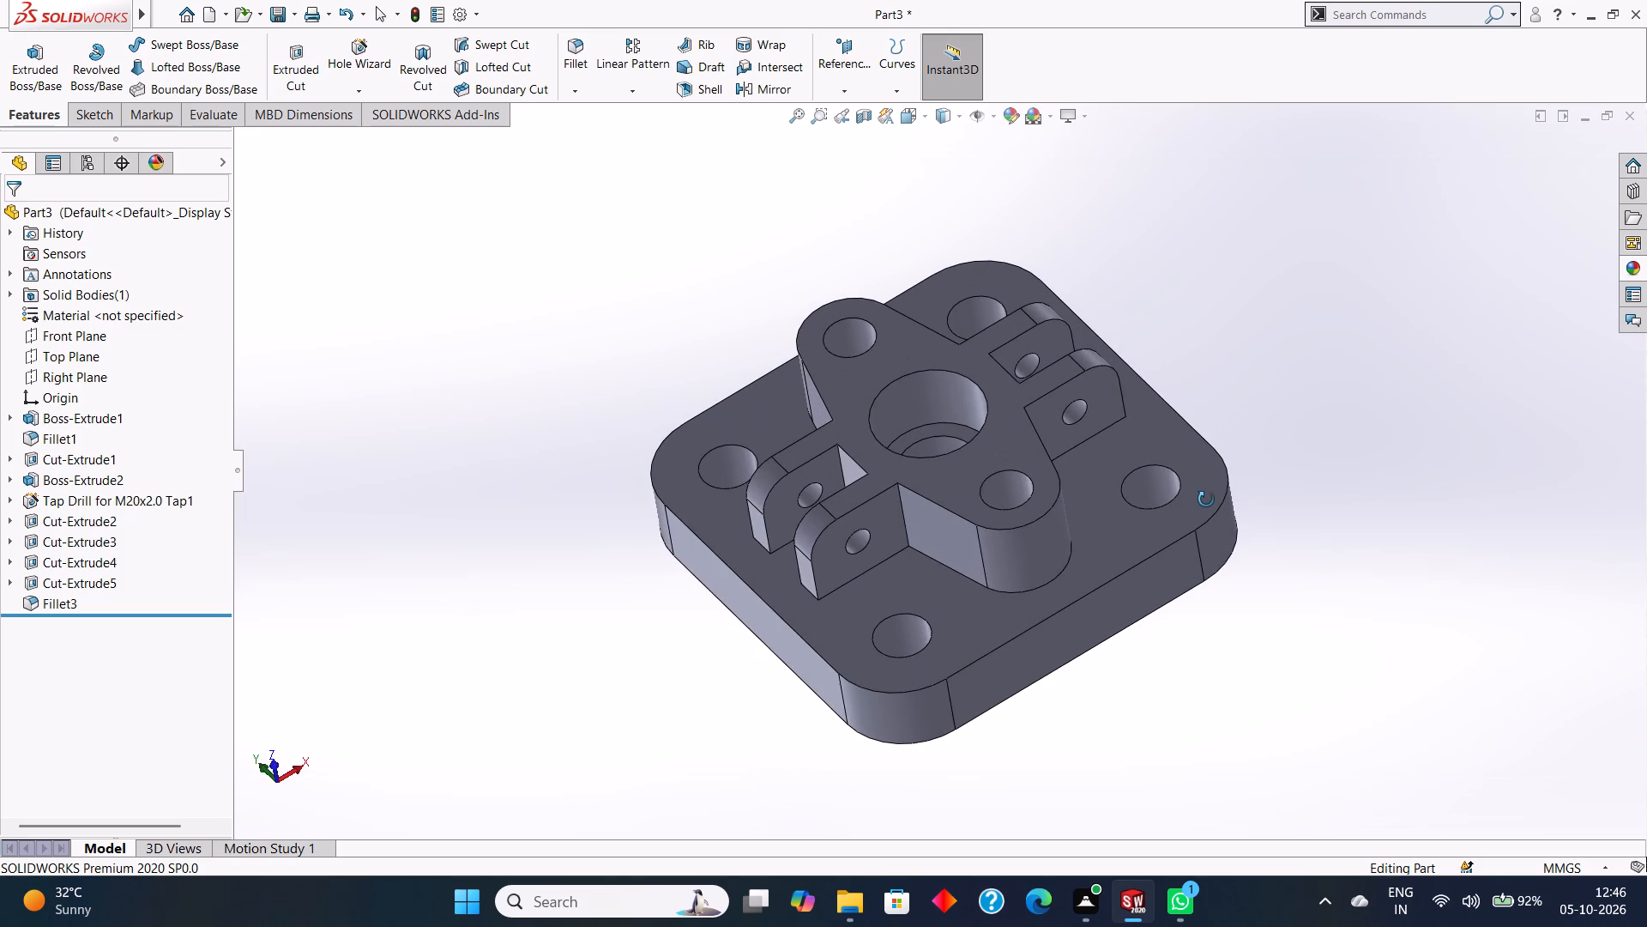
pyautogui.moveTo(1206, 500); pyautogui.dragTo(1218, 484, button='middle')
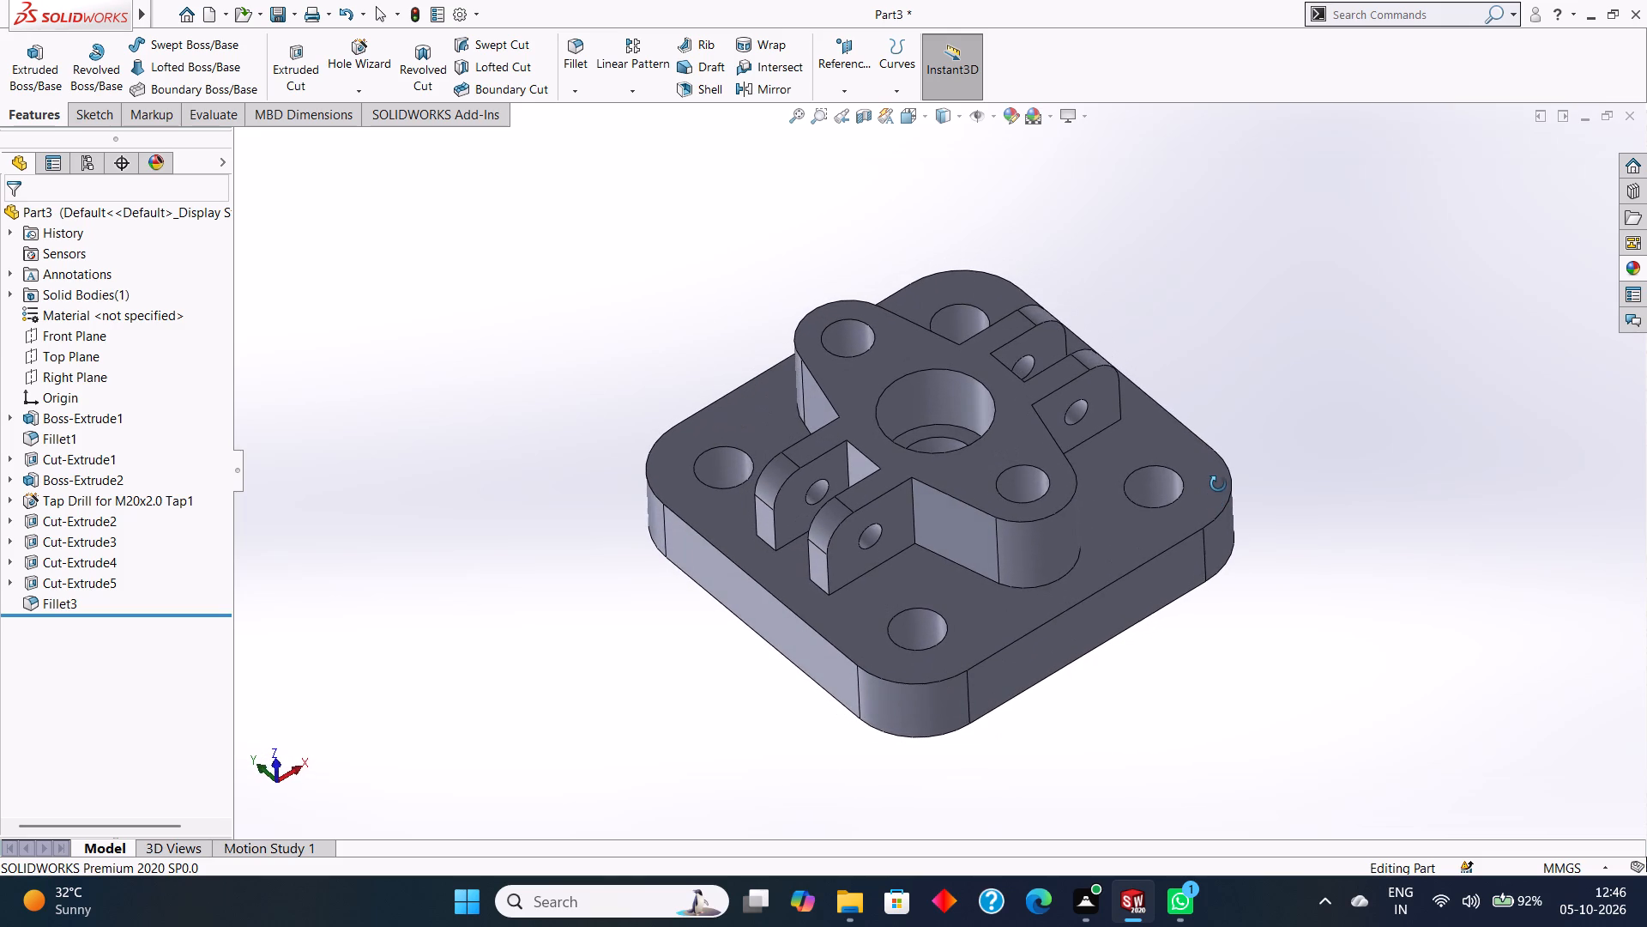
pyautogui.moveTo(1218, 484); pyautogui.dragTo(1222, 500, button='middle')
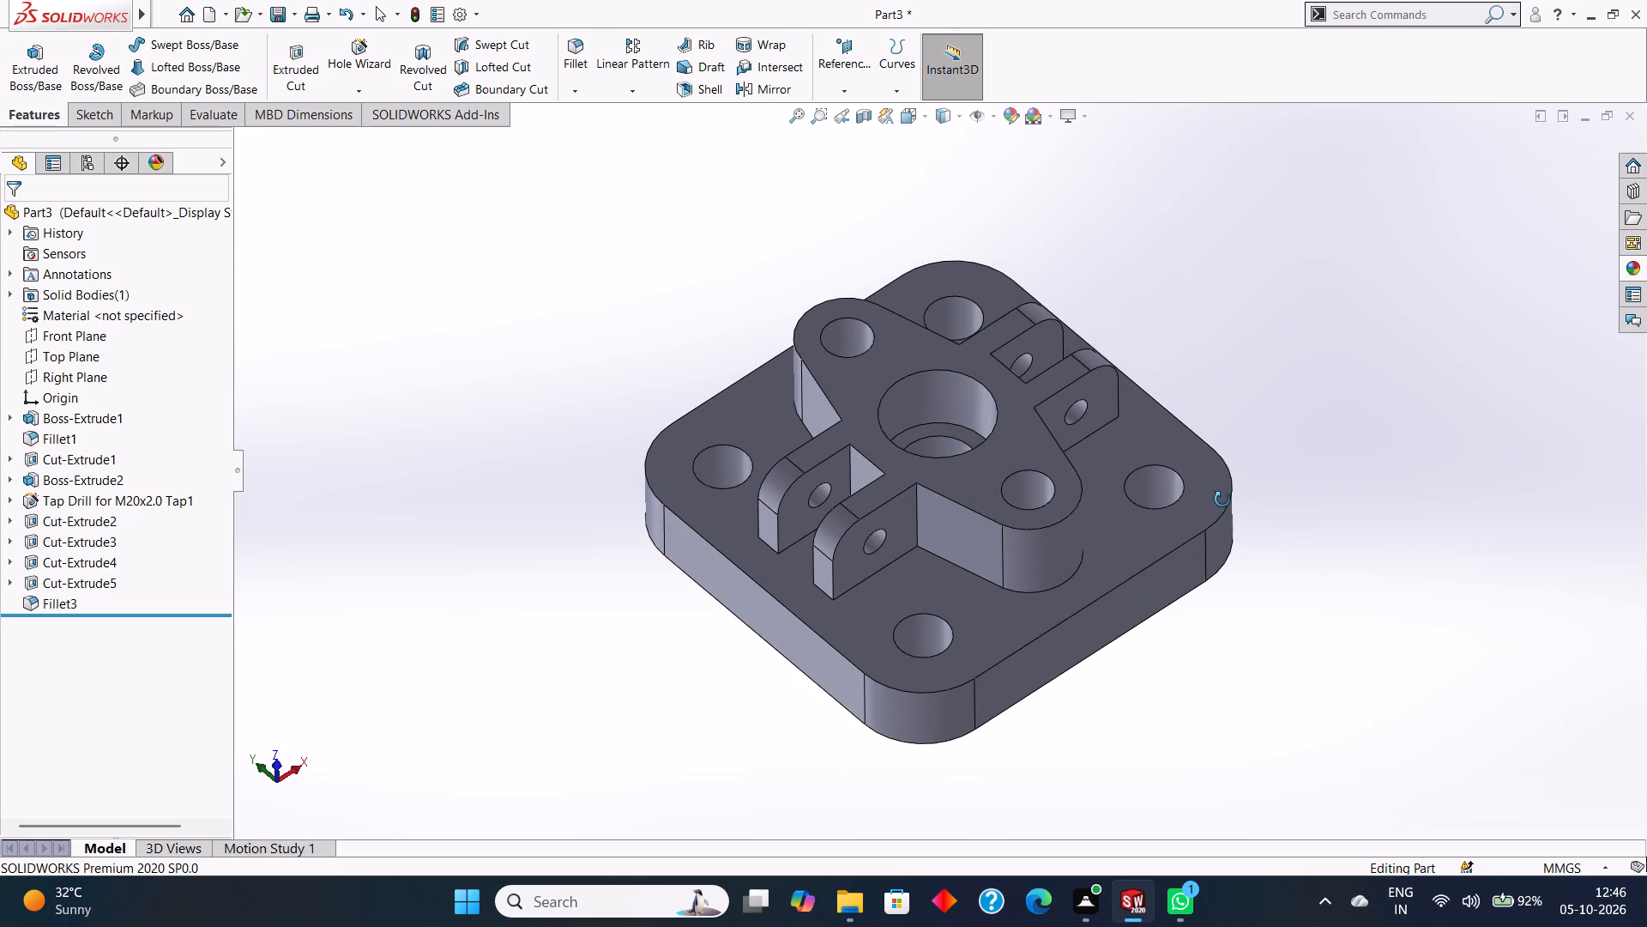
pyautogui.moveTo(1222, 500); pyautogui.dragTo(1222, 485, button='middle')
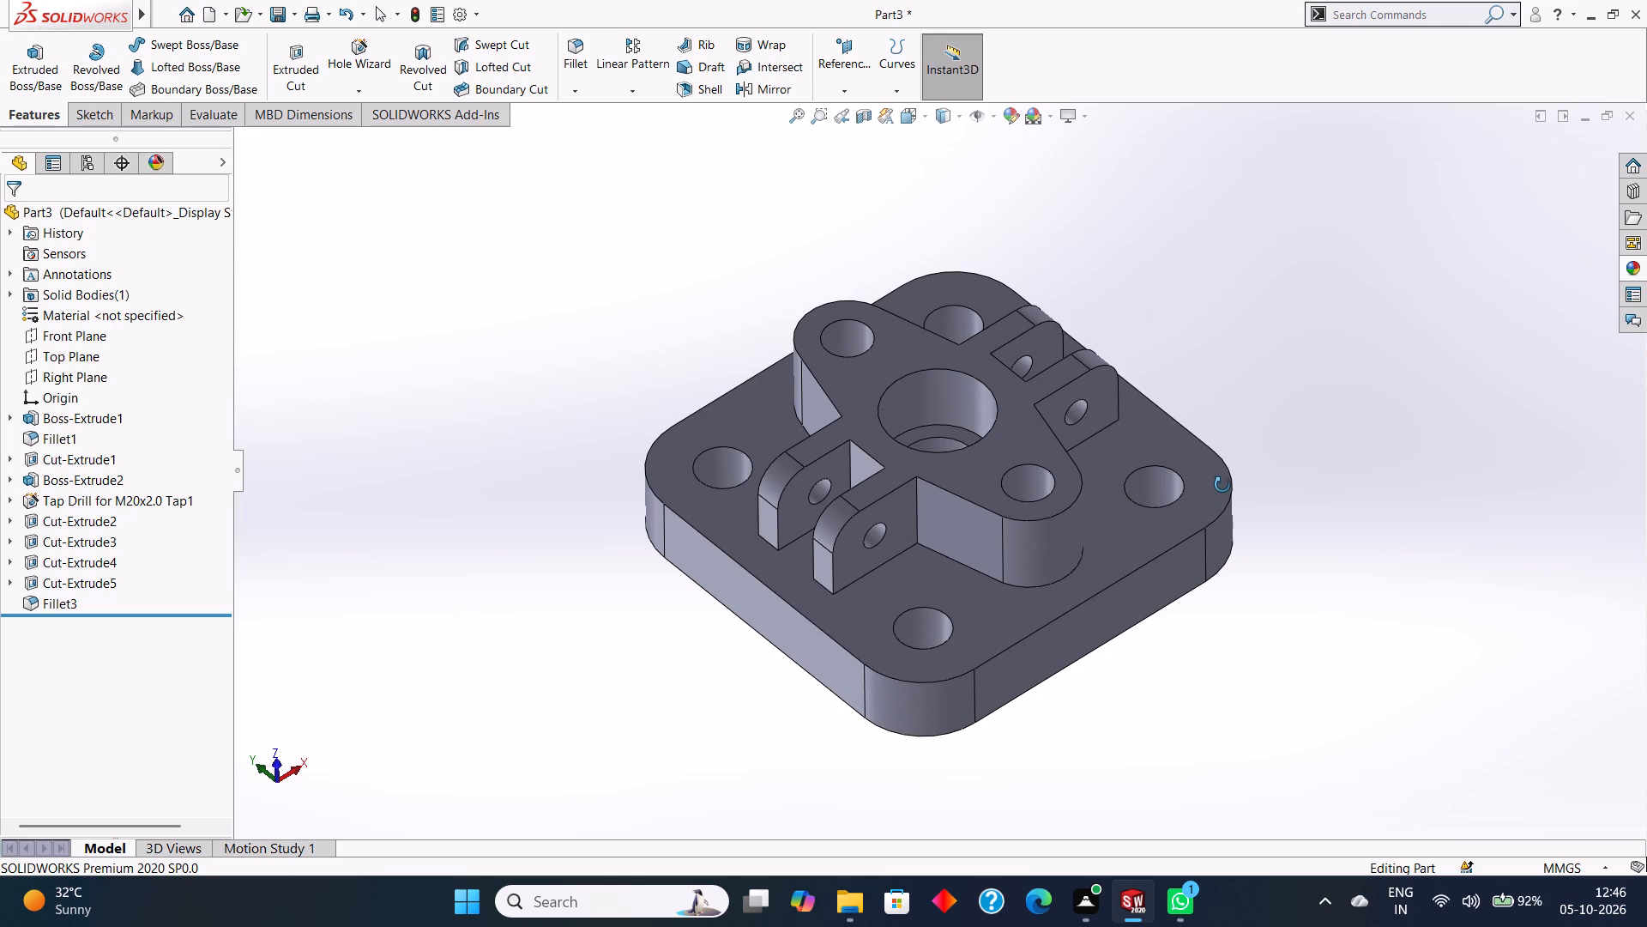
pyautogui.moveTo(1222, 485); pyautogui.dragTo(1234, 468, button='middle')
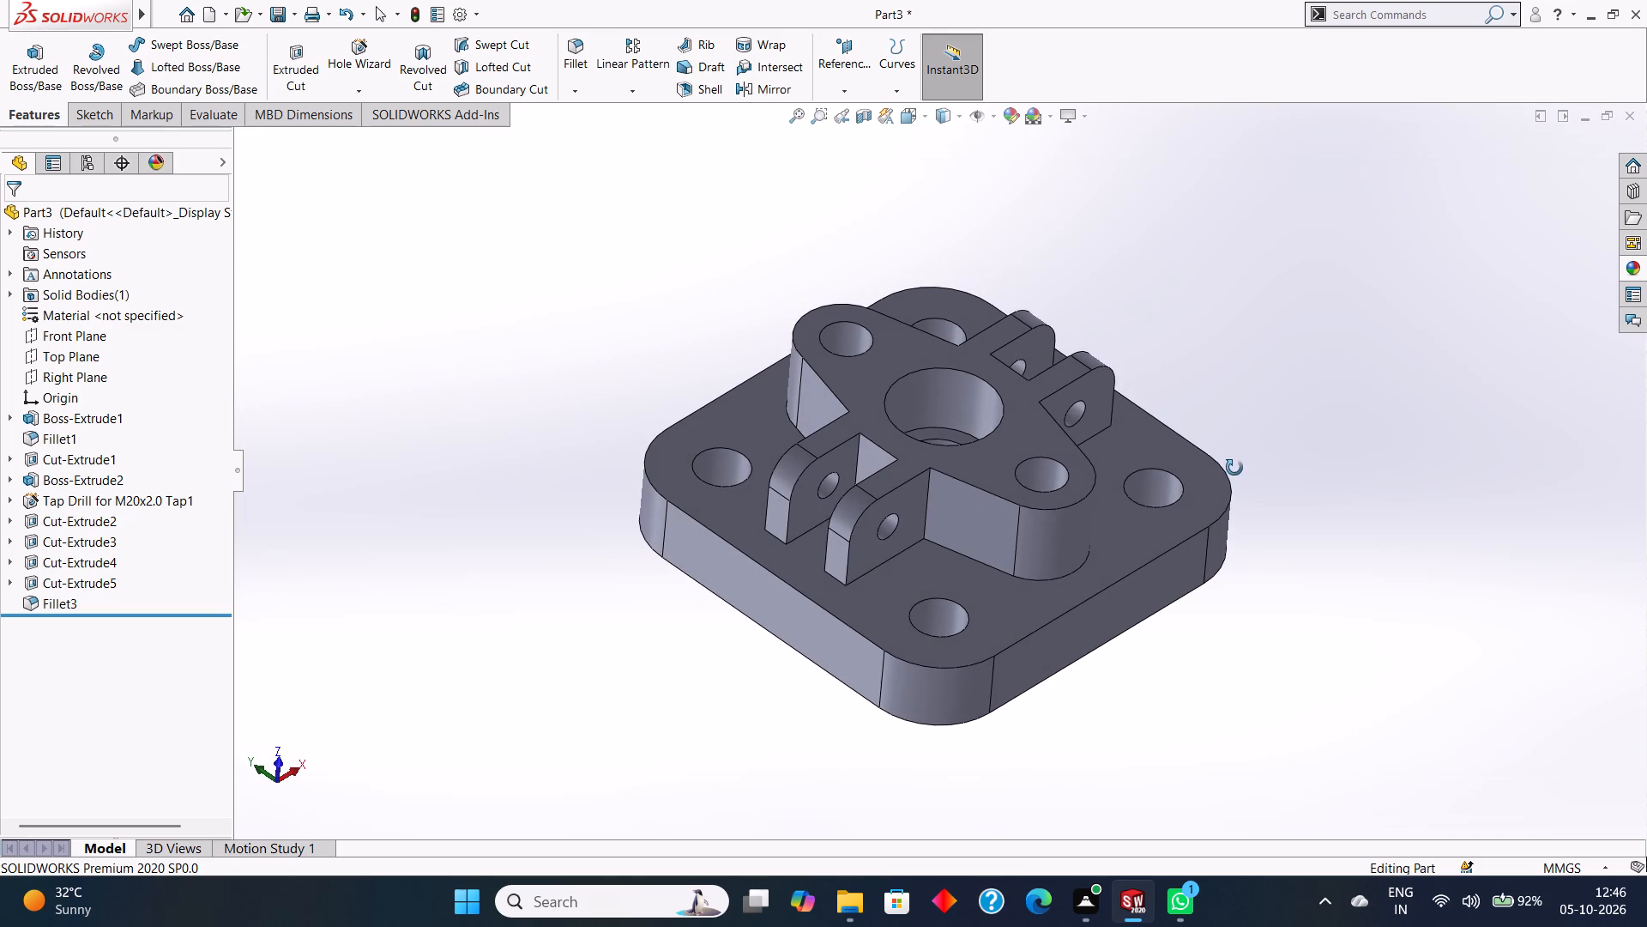
pyautogui.moveTo(1234, 468); pyautogui.dragTo(1206, 556, button='middle')
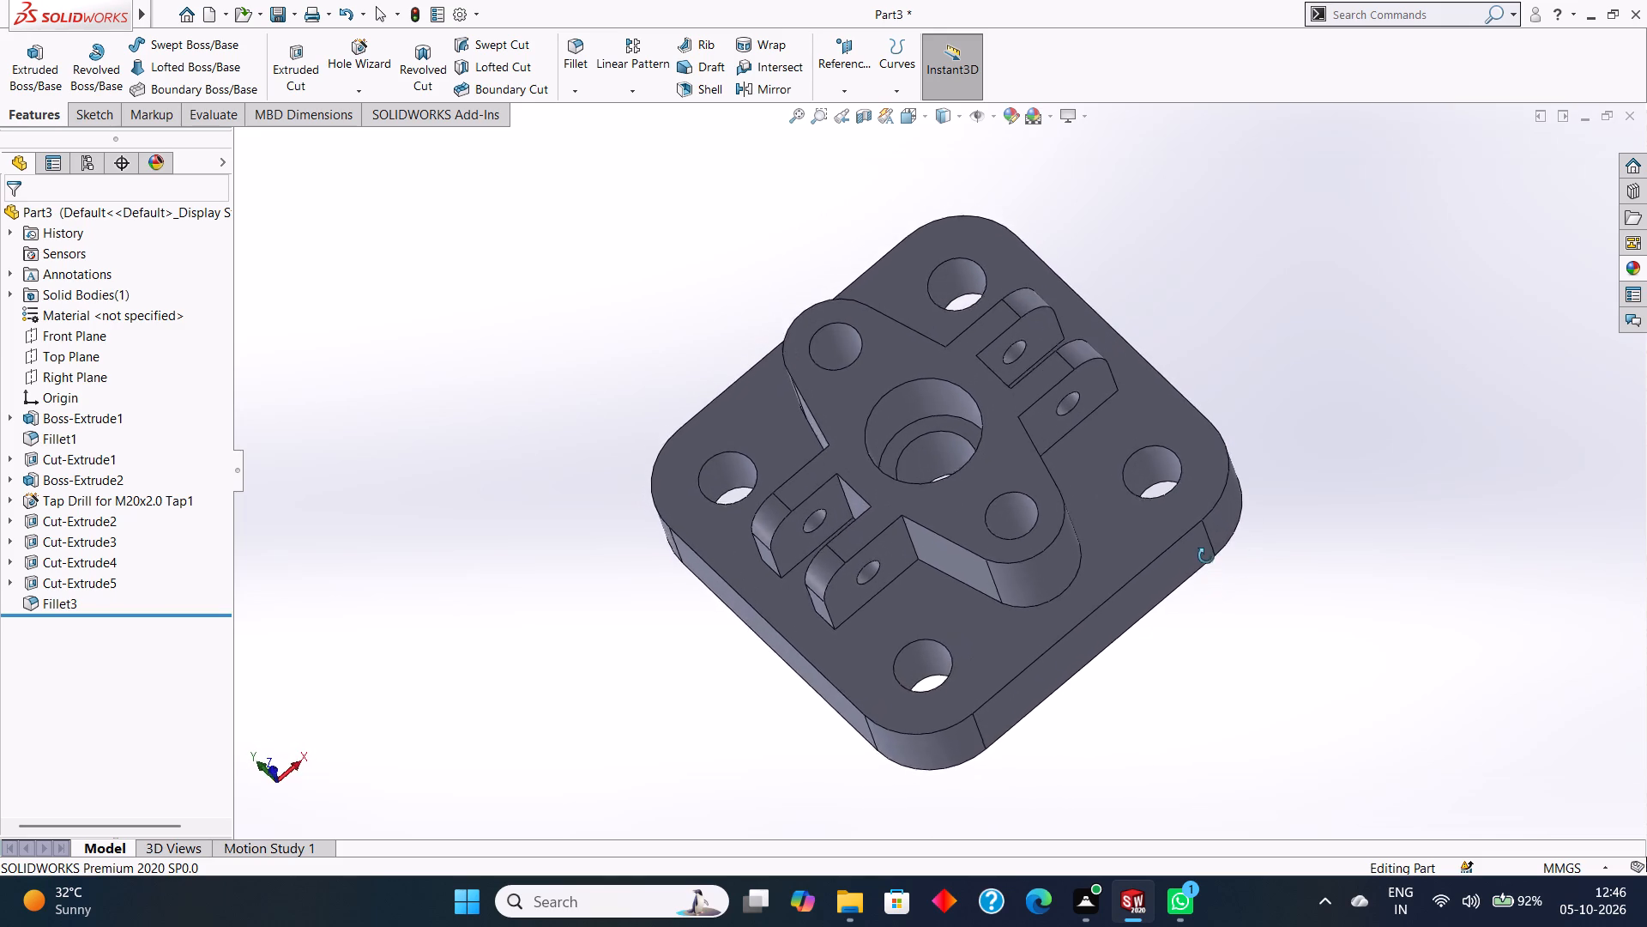
pyautogui.moveTo(1206, 556); pyautogui.dragTo(1212, 439, button='middle')
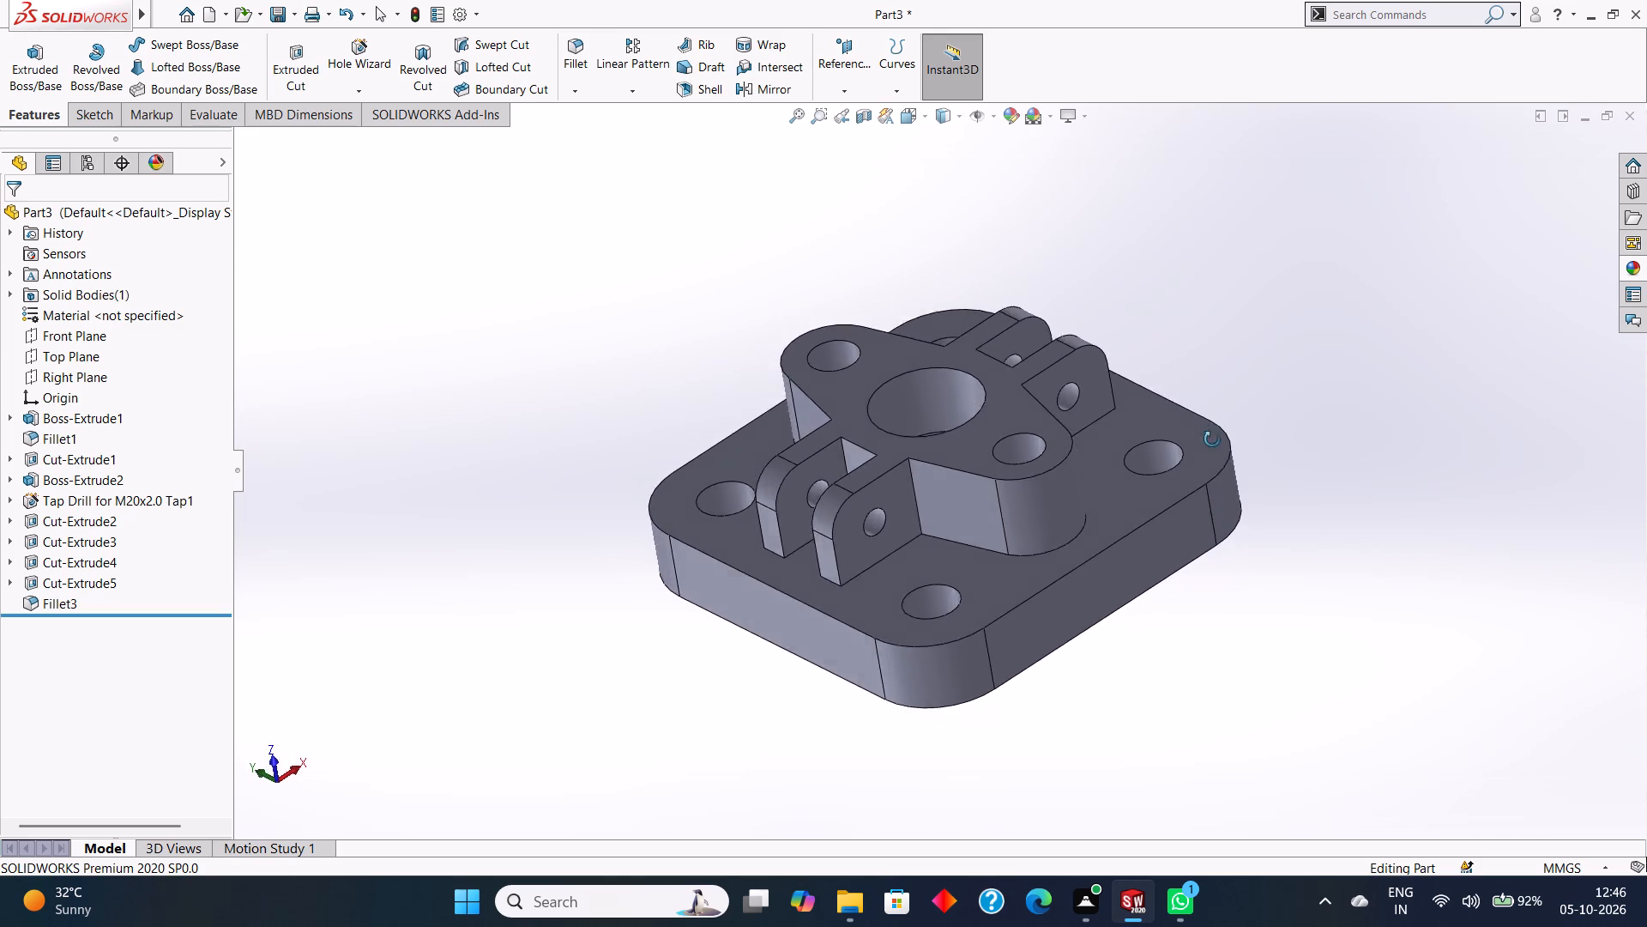
pyautogui.moveTo(1212, 439); pyautogui.dragTo(1147, 333, button='middle')
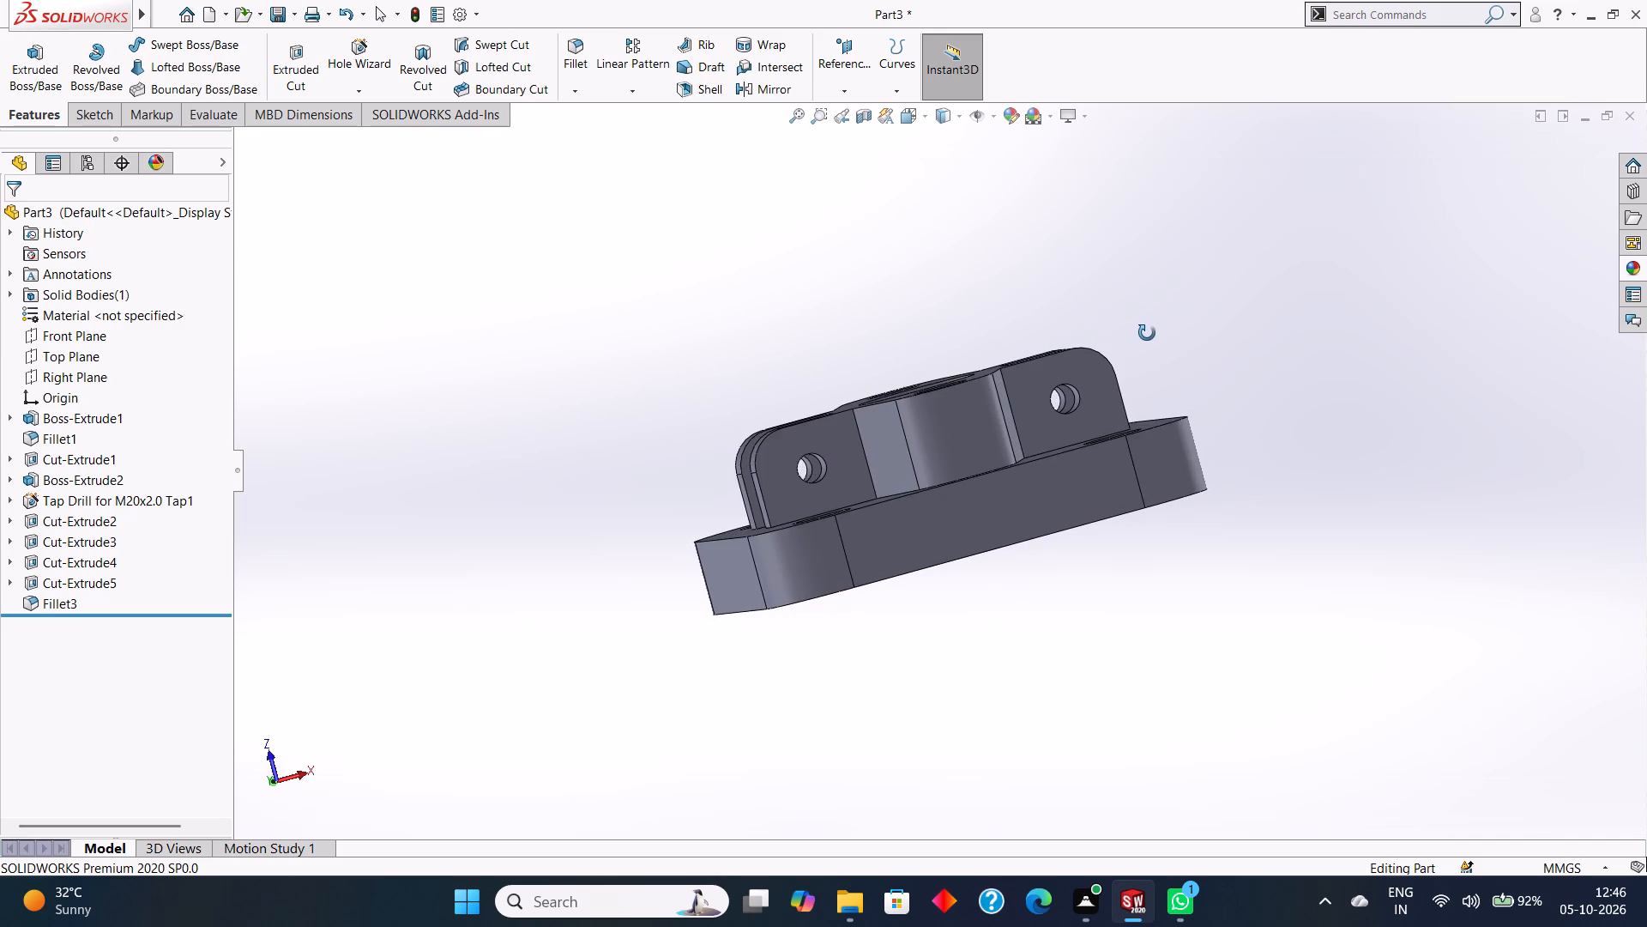
pyautogui.moveTo(1147, 333); pyautogui.dragTo(1145, 366, button='middle')
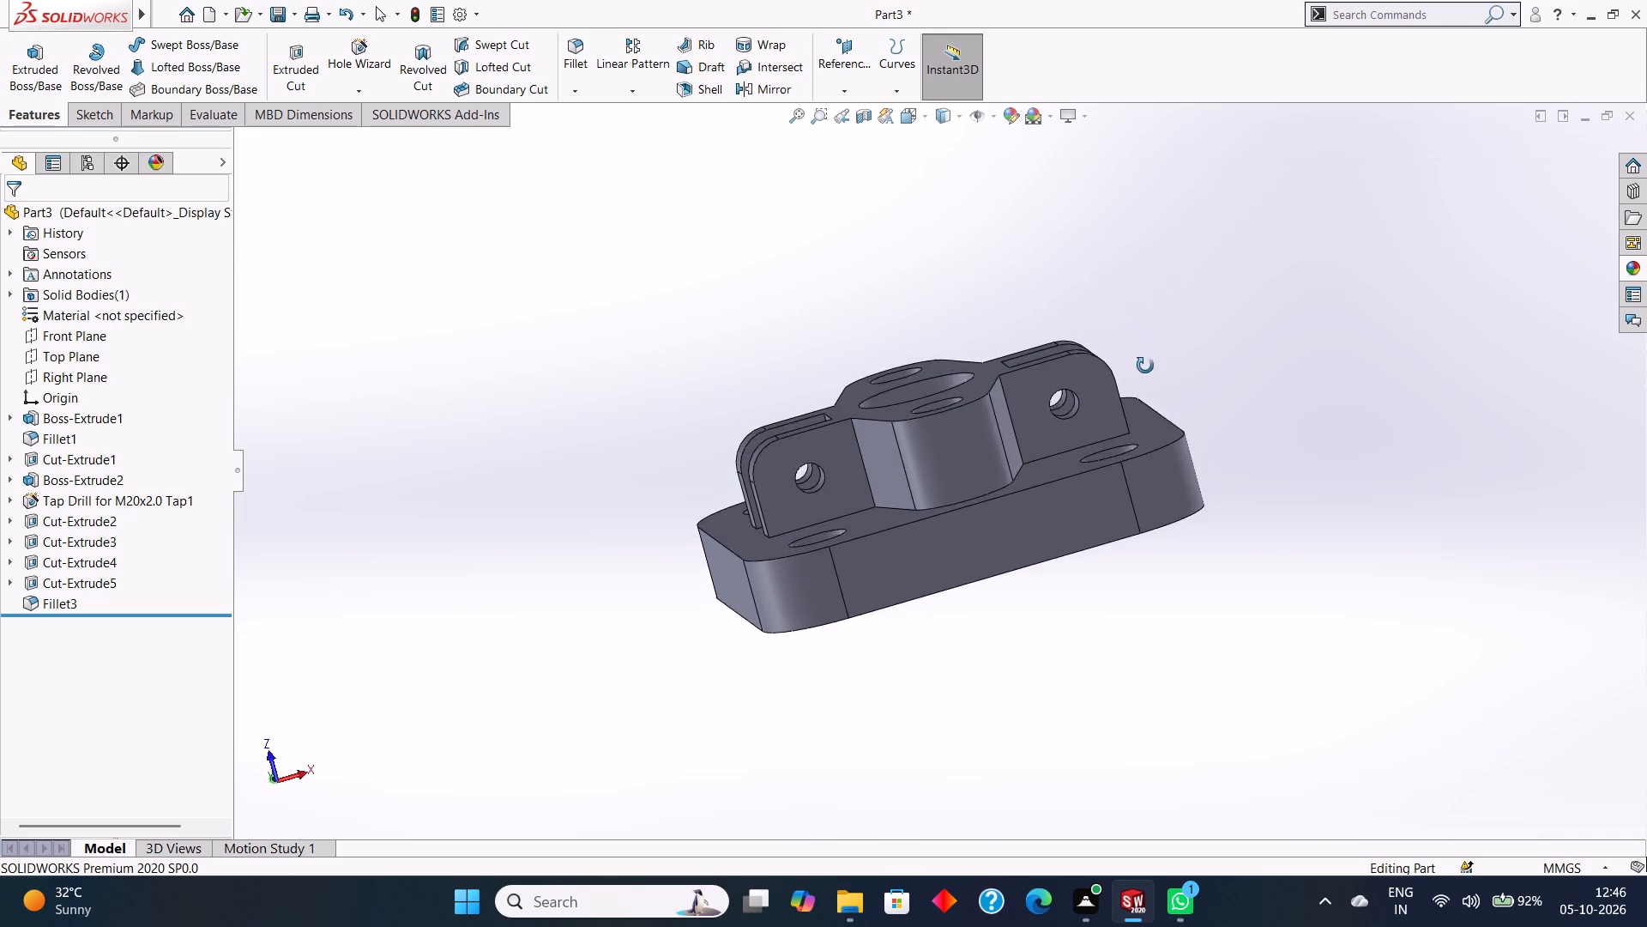
pyautogui.moveTo(1145, 366); pyautogui.dragTo(1184, 406, button='middle')
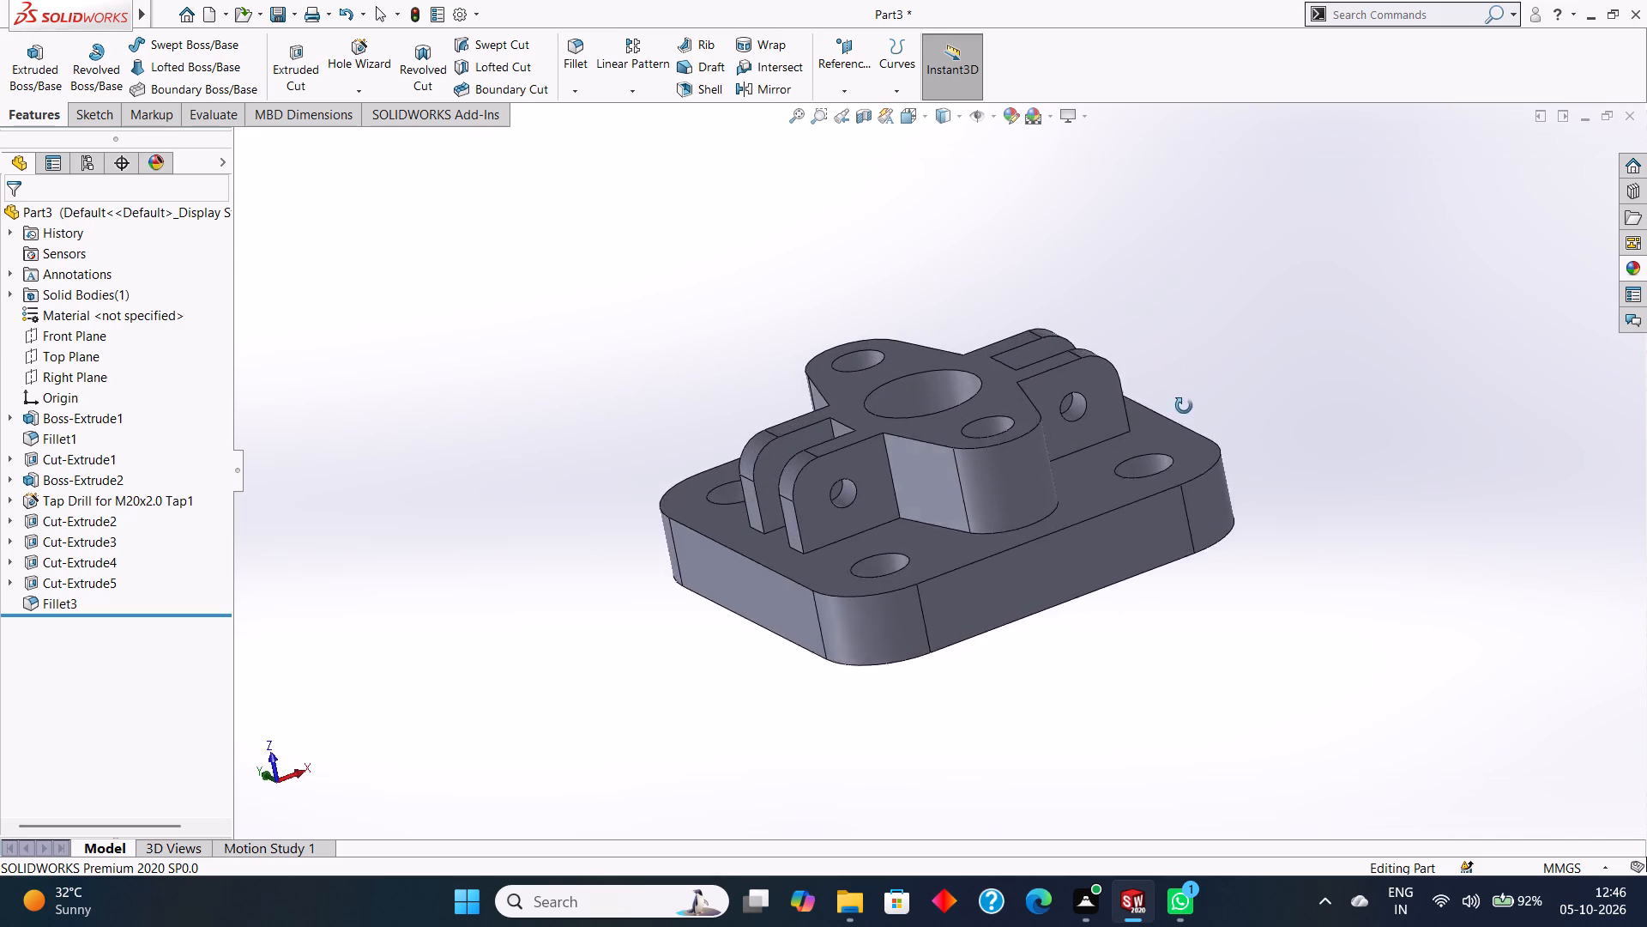
pyautogui.moveTo(1184, 406); pyautogui.dragTo(1170, 419, button='middle')
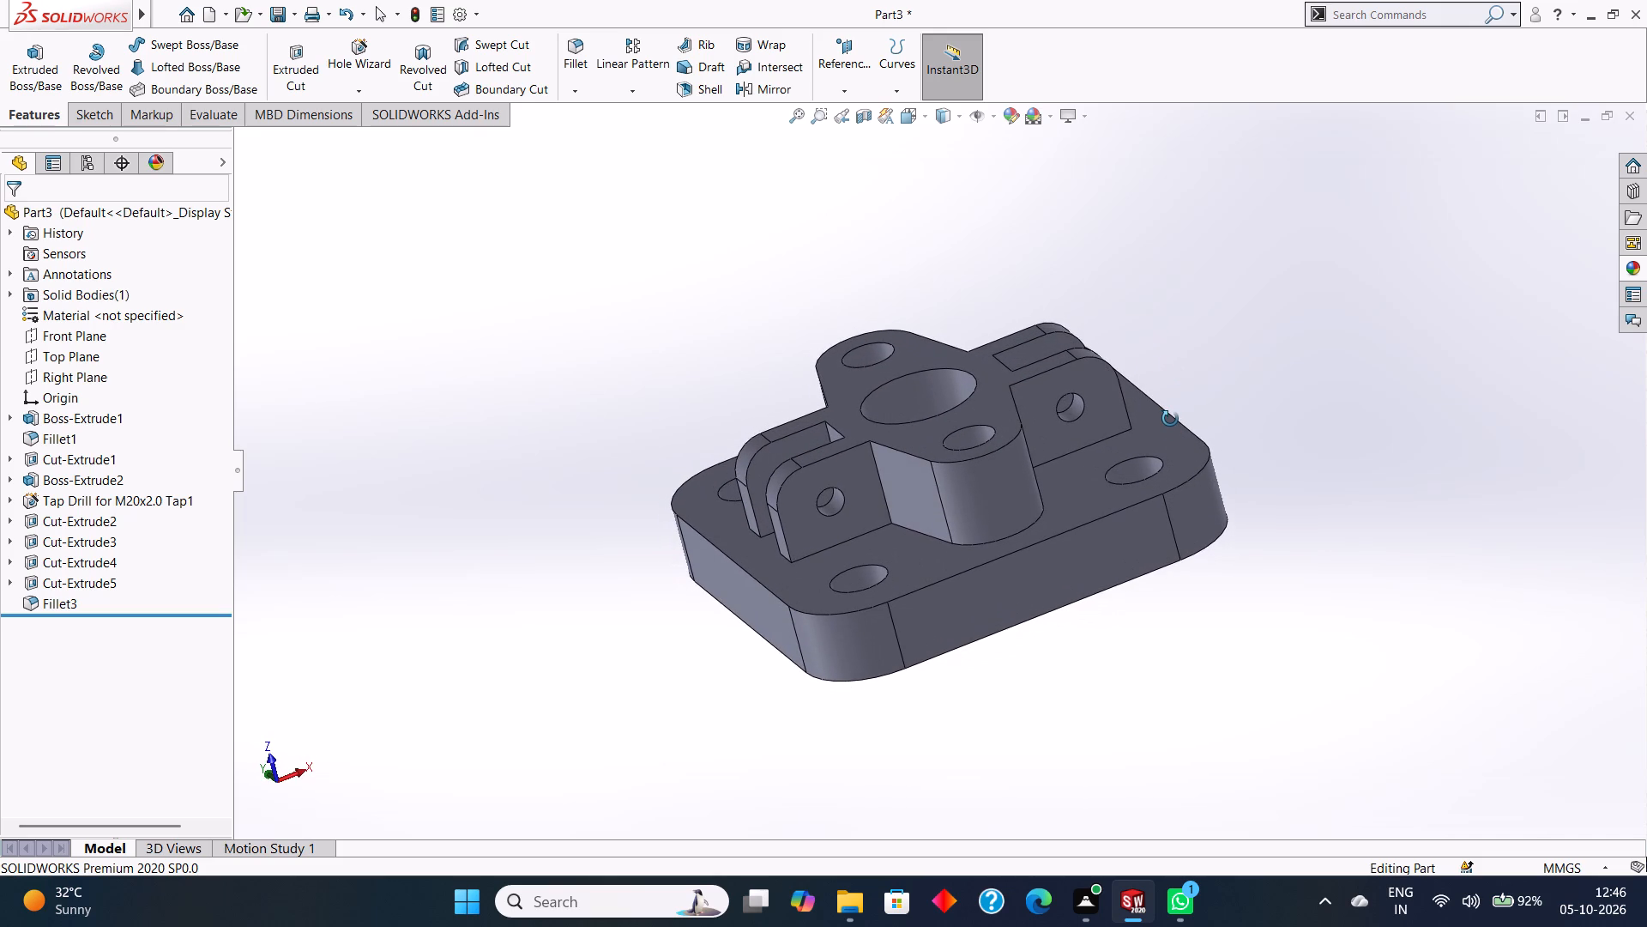
pyautogui.moveTo(1170, 419); pyautogui.dragTo(1165, 455, button='middle')
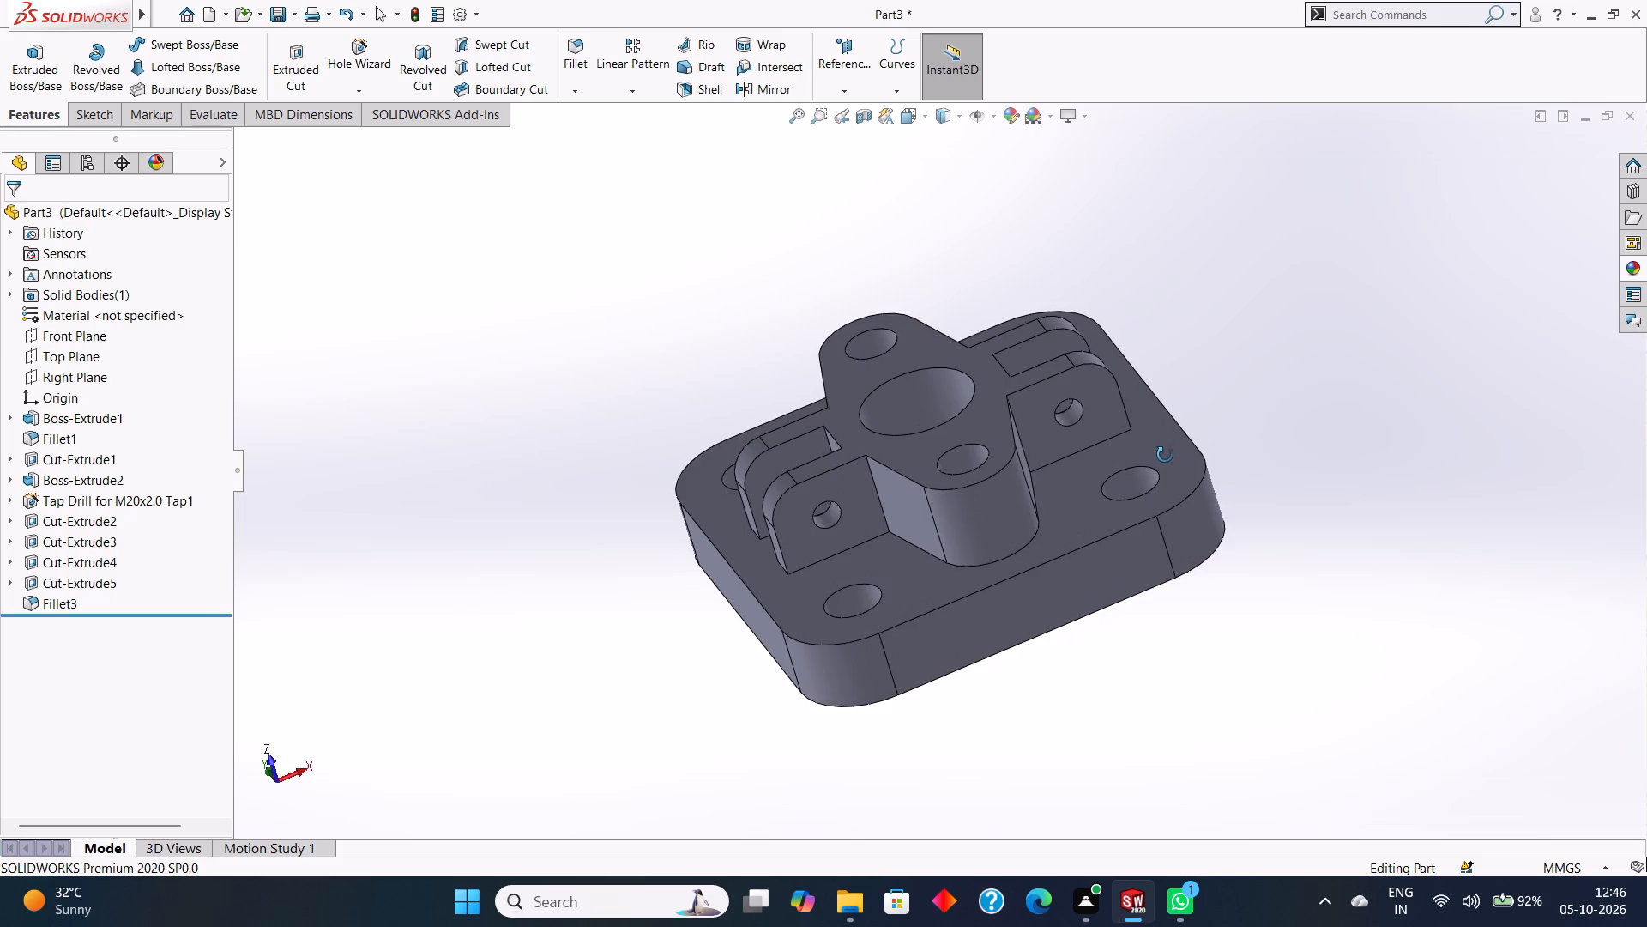
pyautogui.moveTo(1165, 455); pyautogui.dragTo(1166, 465, button='middle')
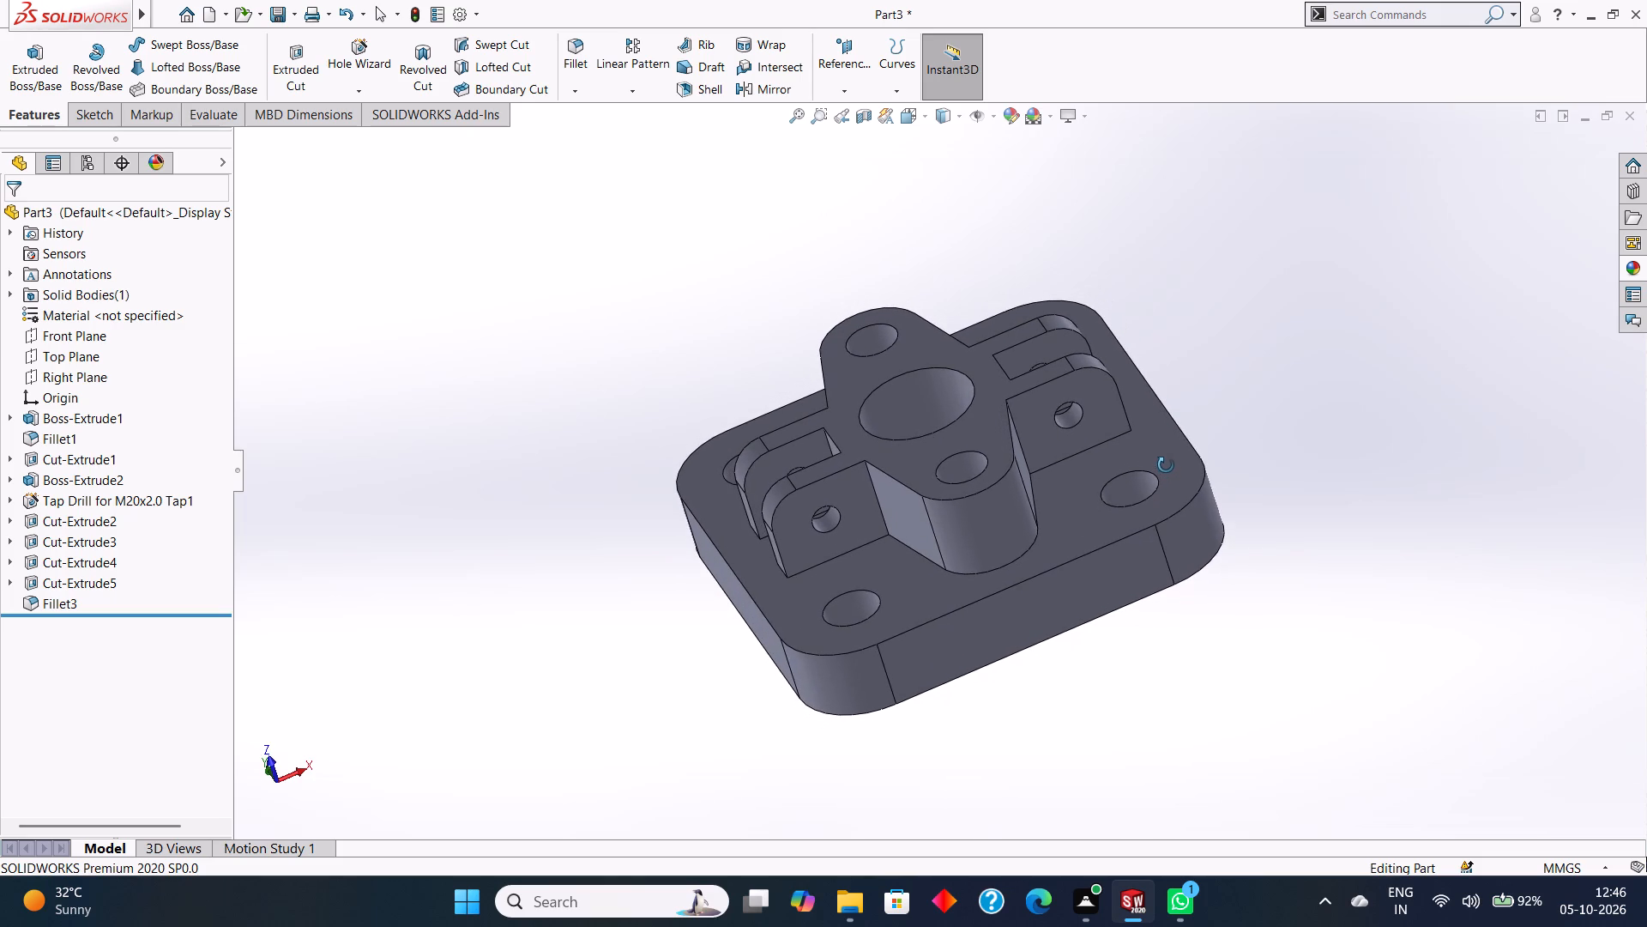
pyautogui.moveTo(1166, 465); pyautogui.dragTo(1166, 501, button='middle')
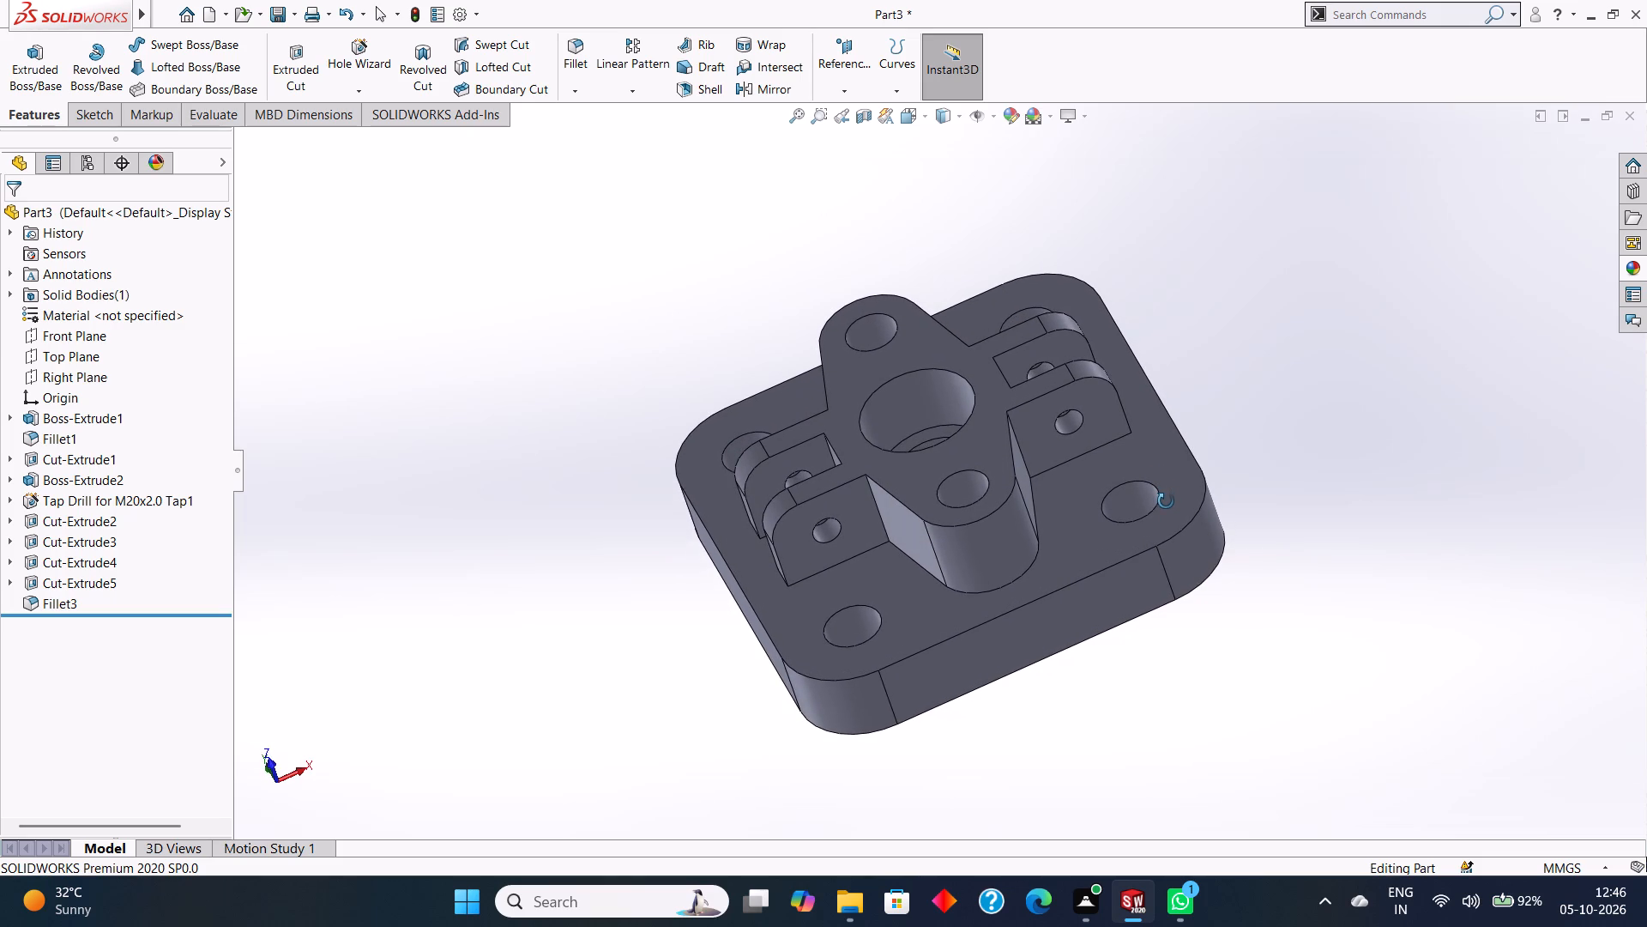
pyautogui.moveTo(1166, 501); pyautogui.dragTo(1166, 497, button='middle')
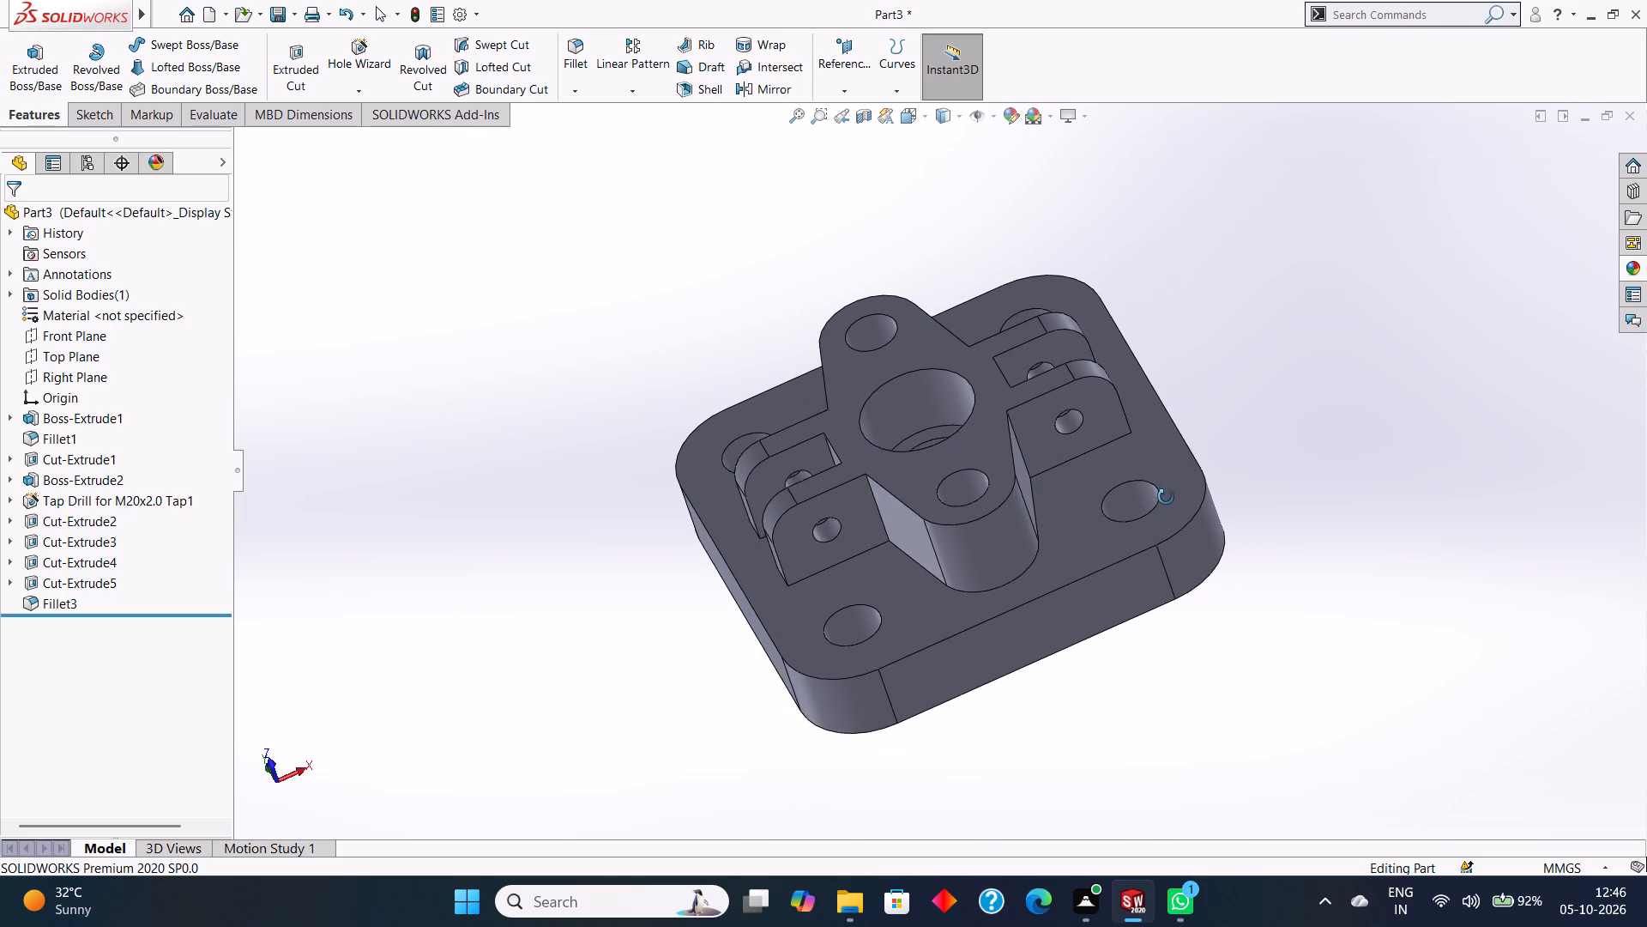
pyautogui.moveTo(1166, 497); pyautogui.dragTo(1173, 457, button='middle')
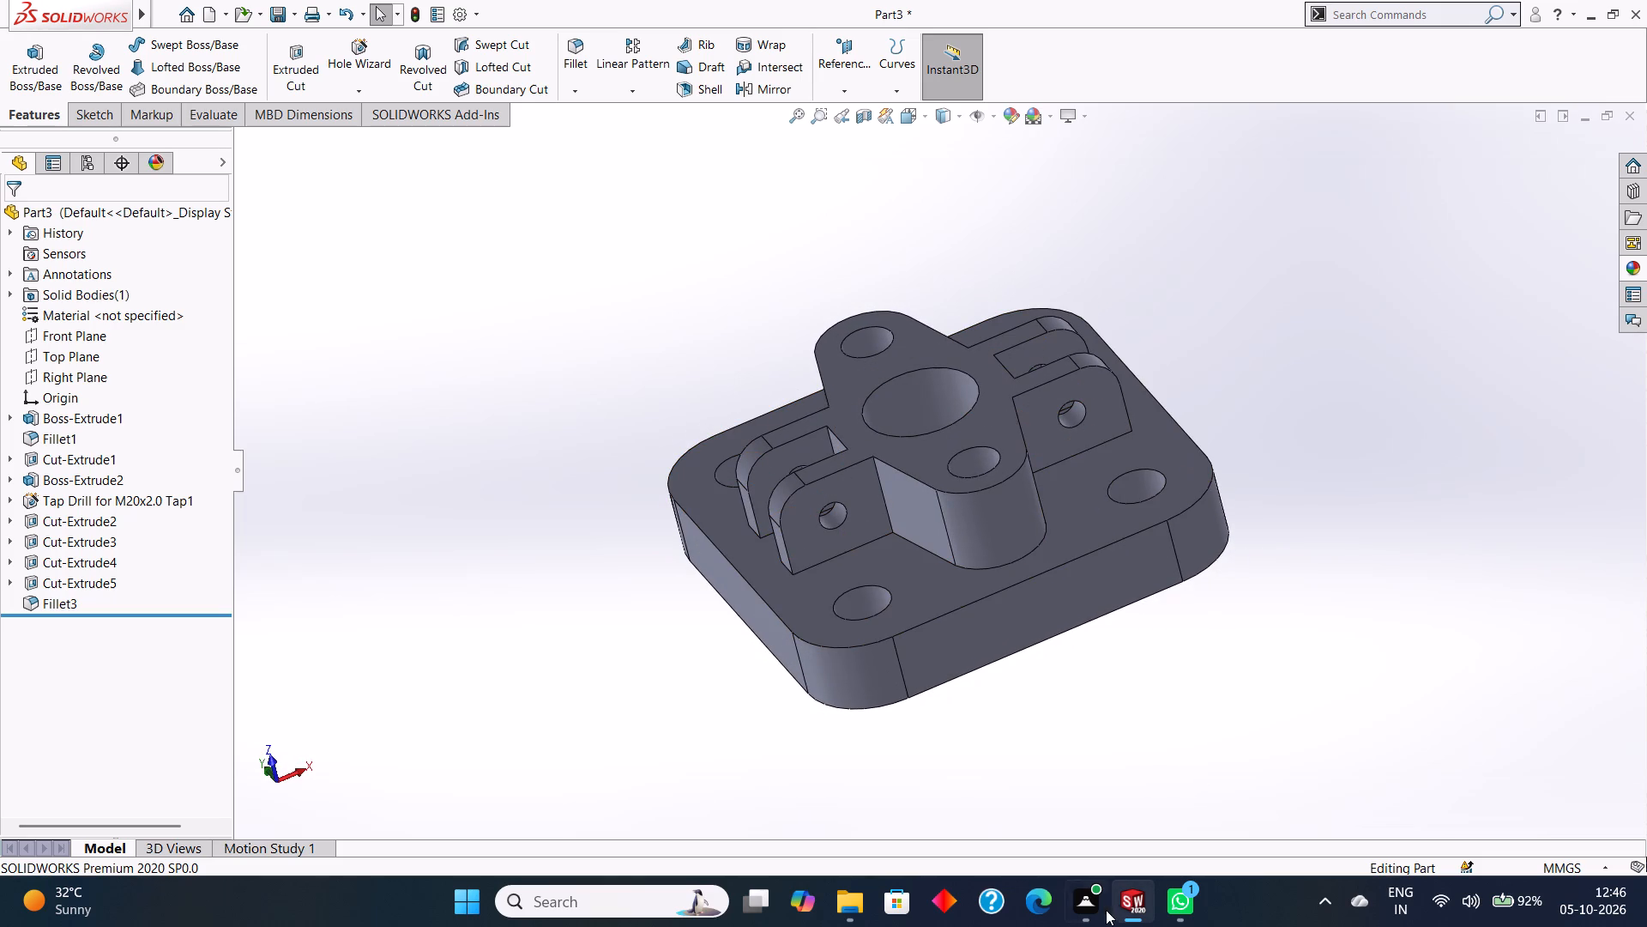
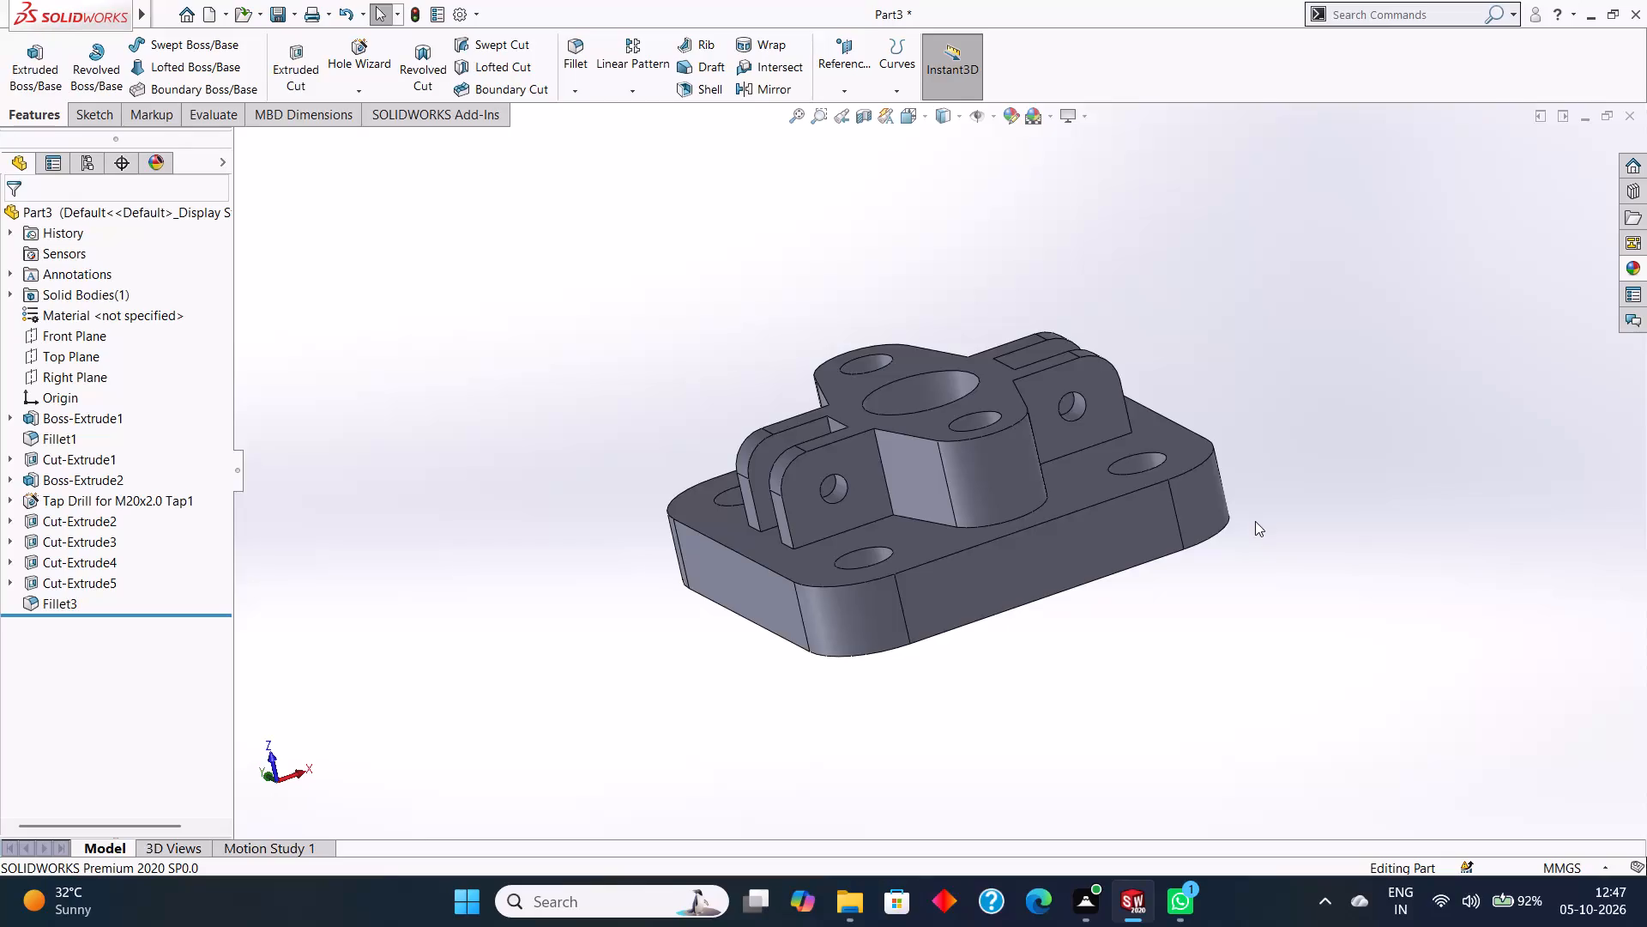
# Apply the yellow appearance from the Solid appearance category to the whole body of the part.
pyautogui.moveTo(1255, 522); pyautogui.dragTo(1259, 542, button='middle')
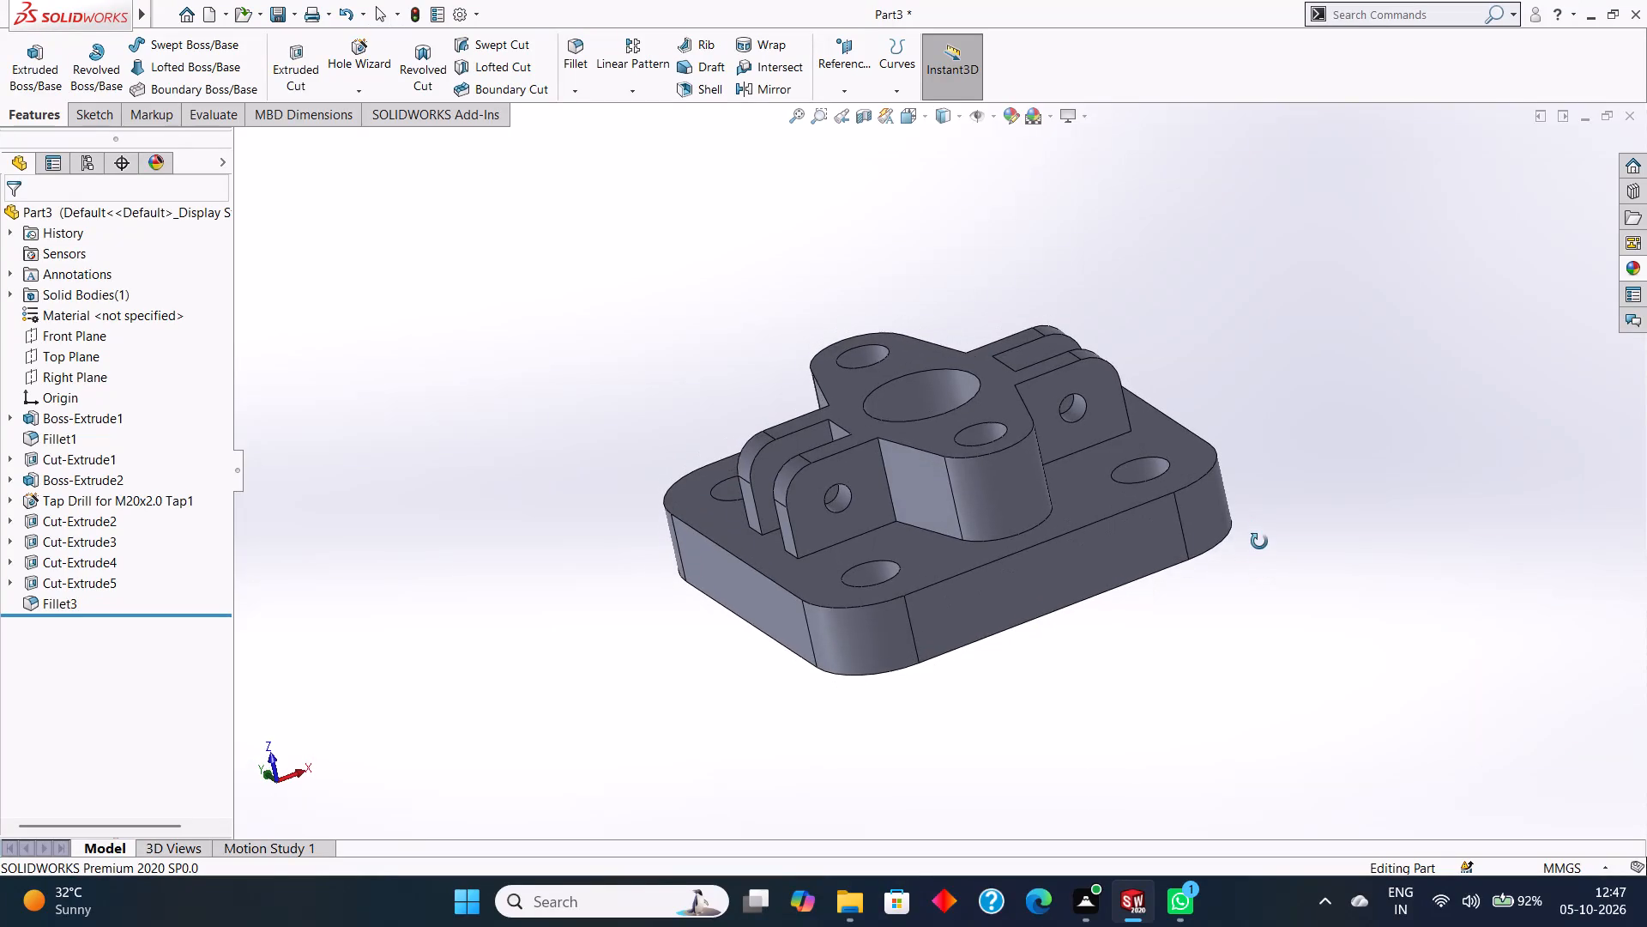
pyautogui.moveTo(1259, 542); pyautogui.dragTo(1257, 567, button='middle')
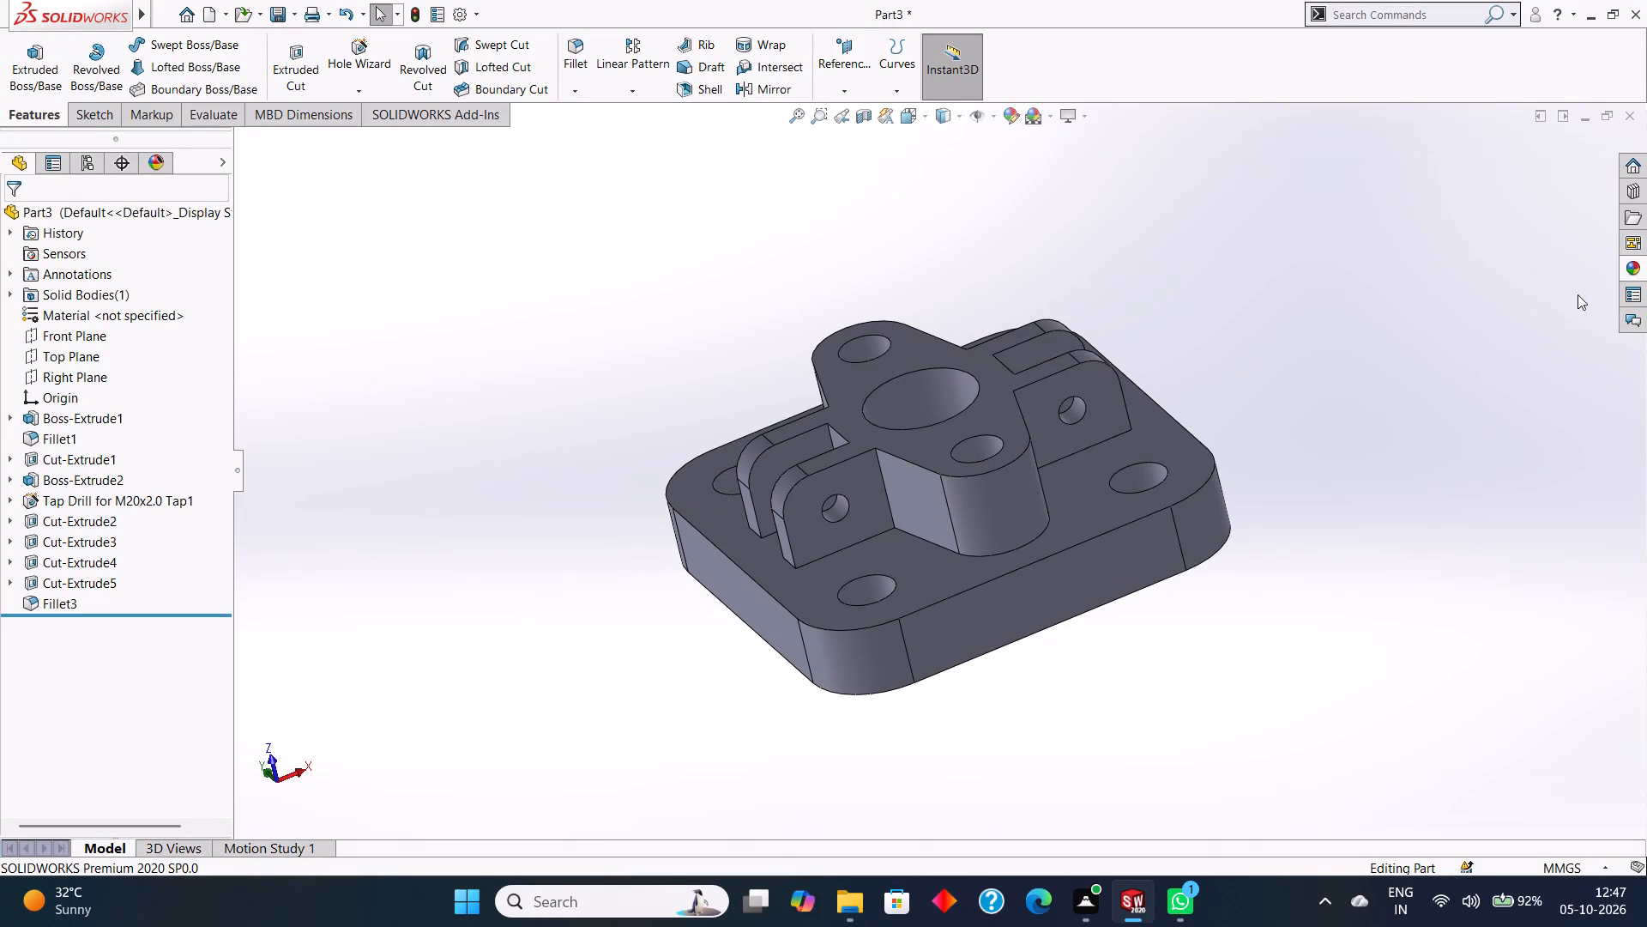
pyautogui.click(1632, 264)
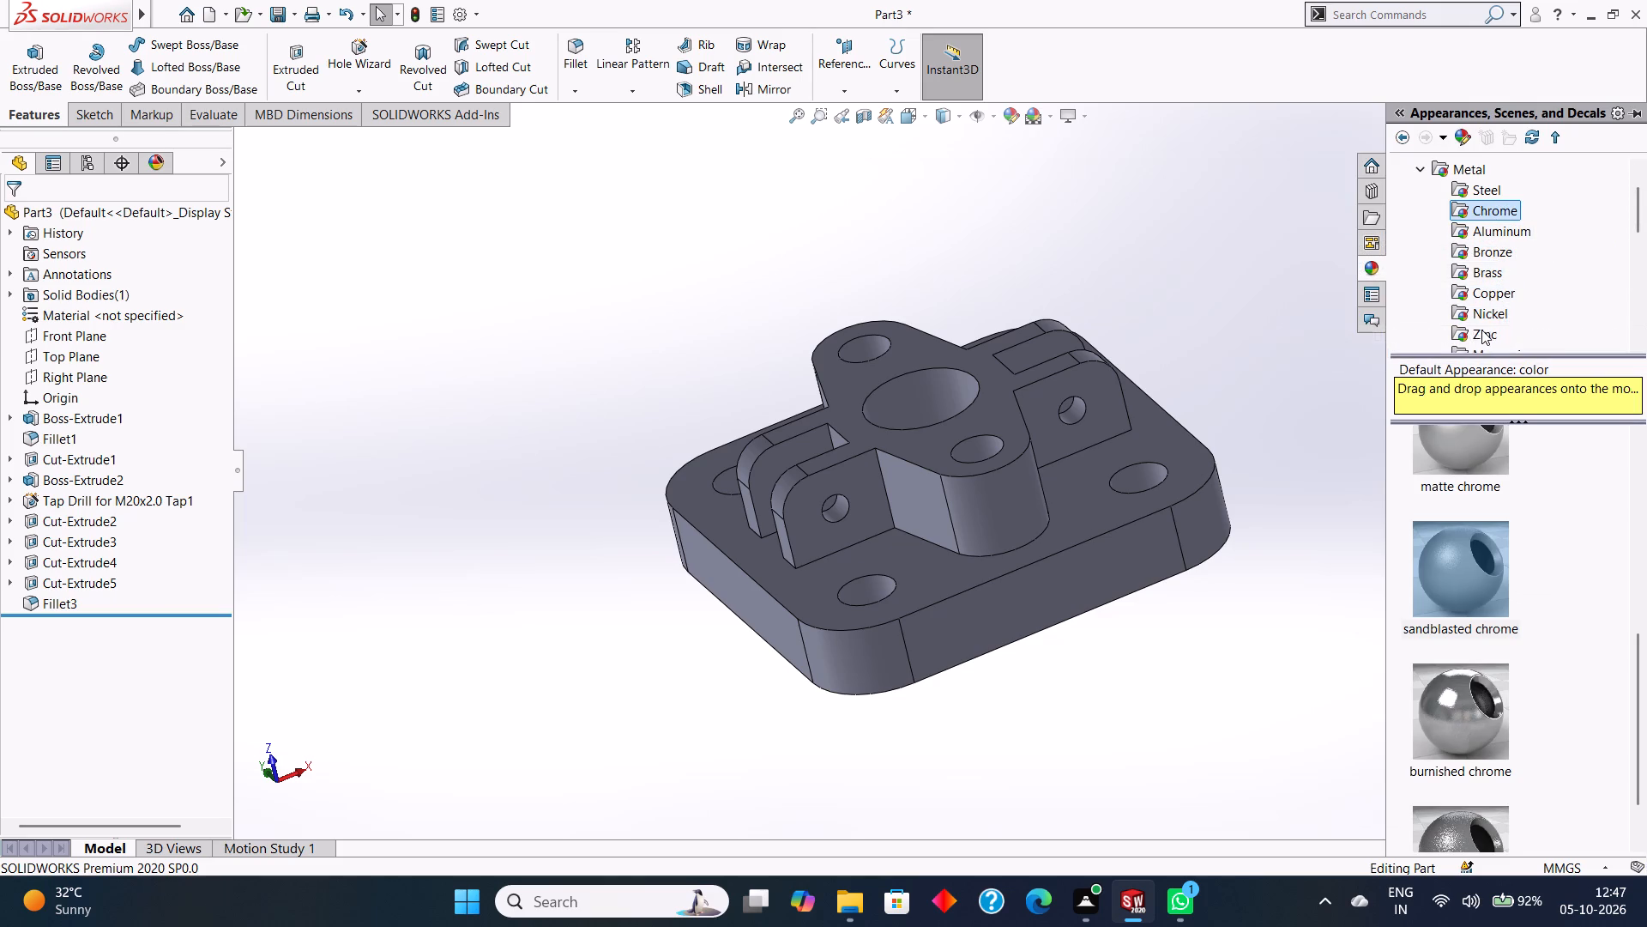
pyautogui.scroll(-2, 1481, 330)
pyautogui.scroll(1, 1498, 312)
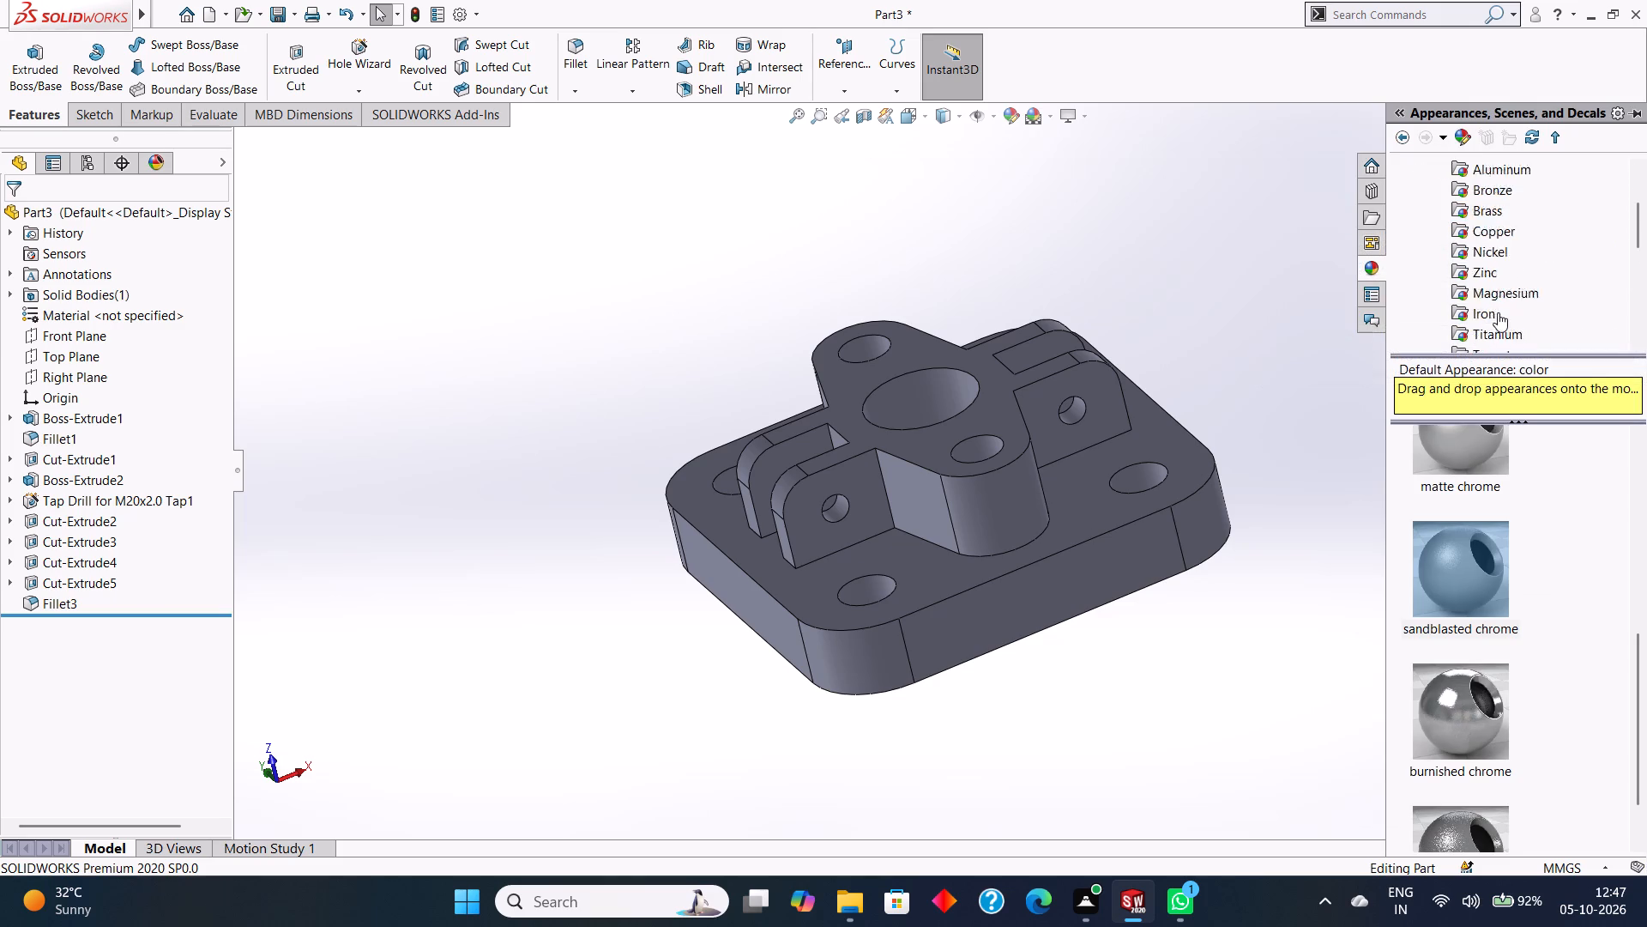
pyautogui.scroll(1, 1498, 312)
pyautogui.scroll(1, 1433, 179)
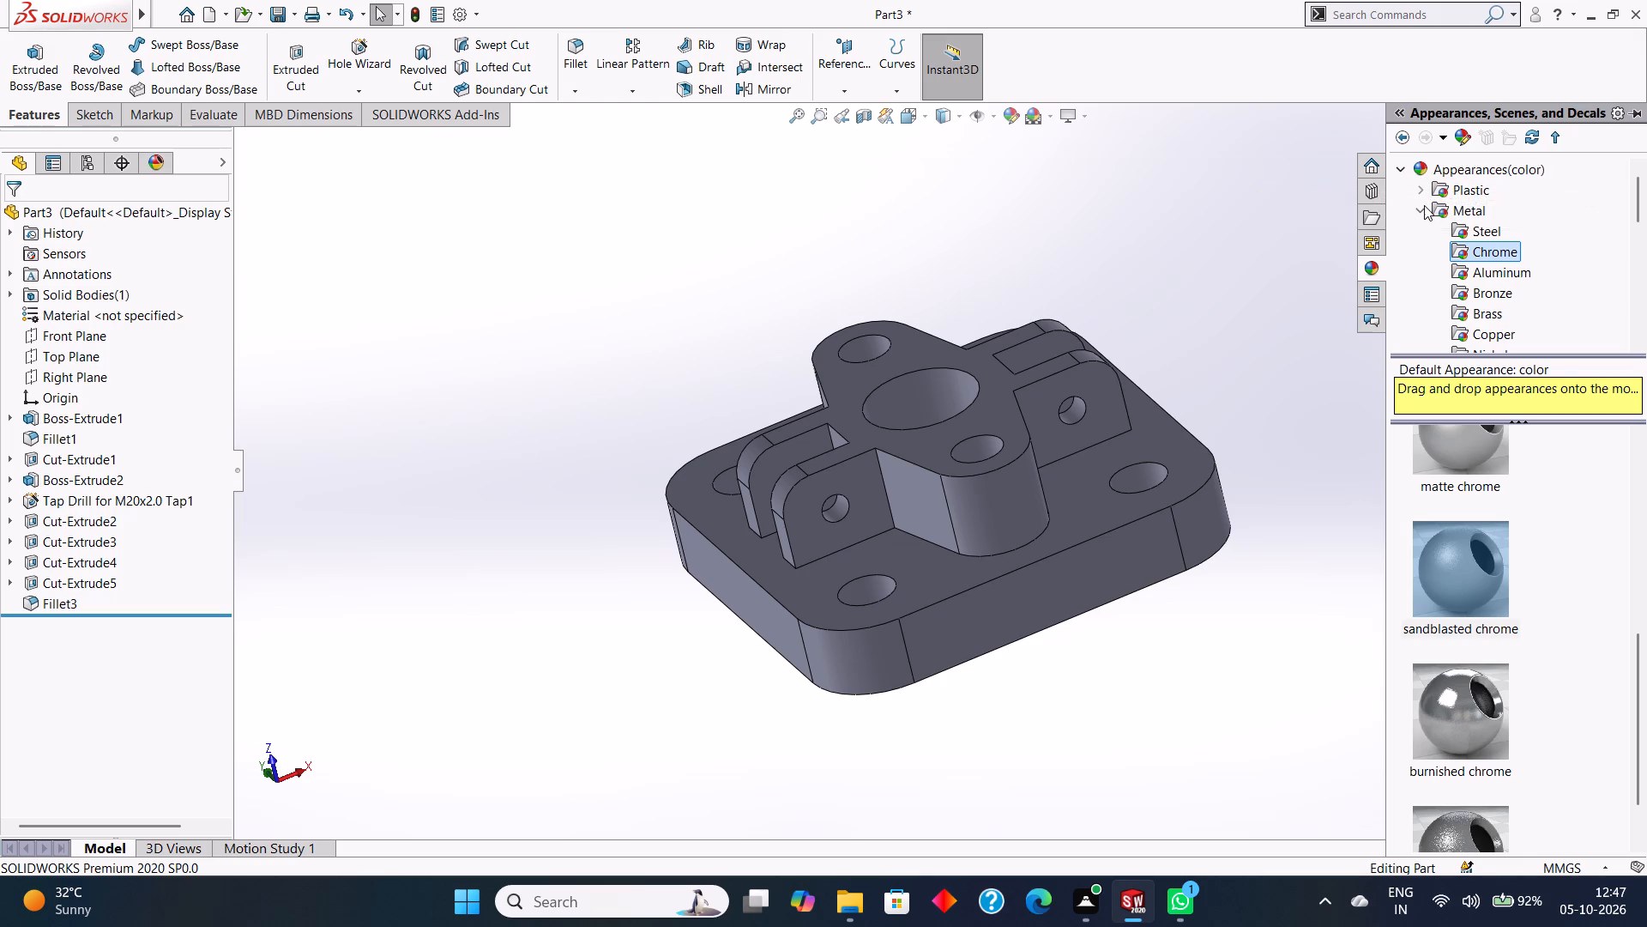
pyautogui.click(1424, 205)
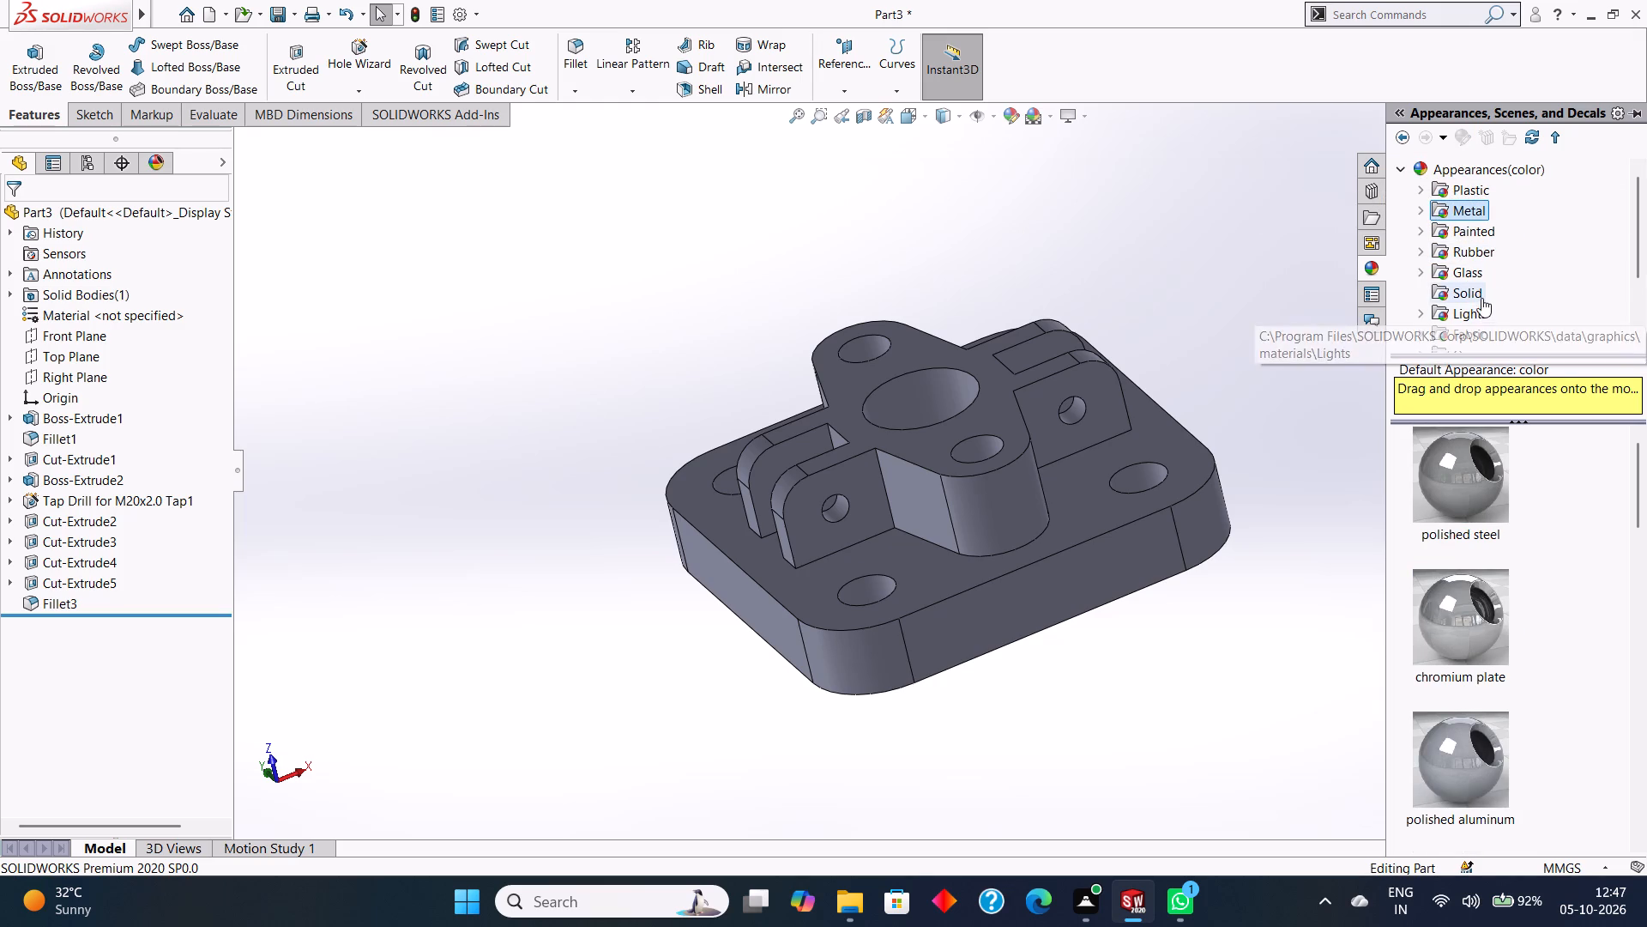
pyautogui.click(1481, 295)
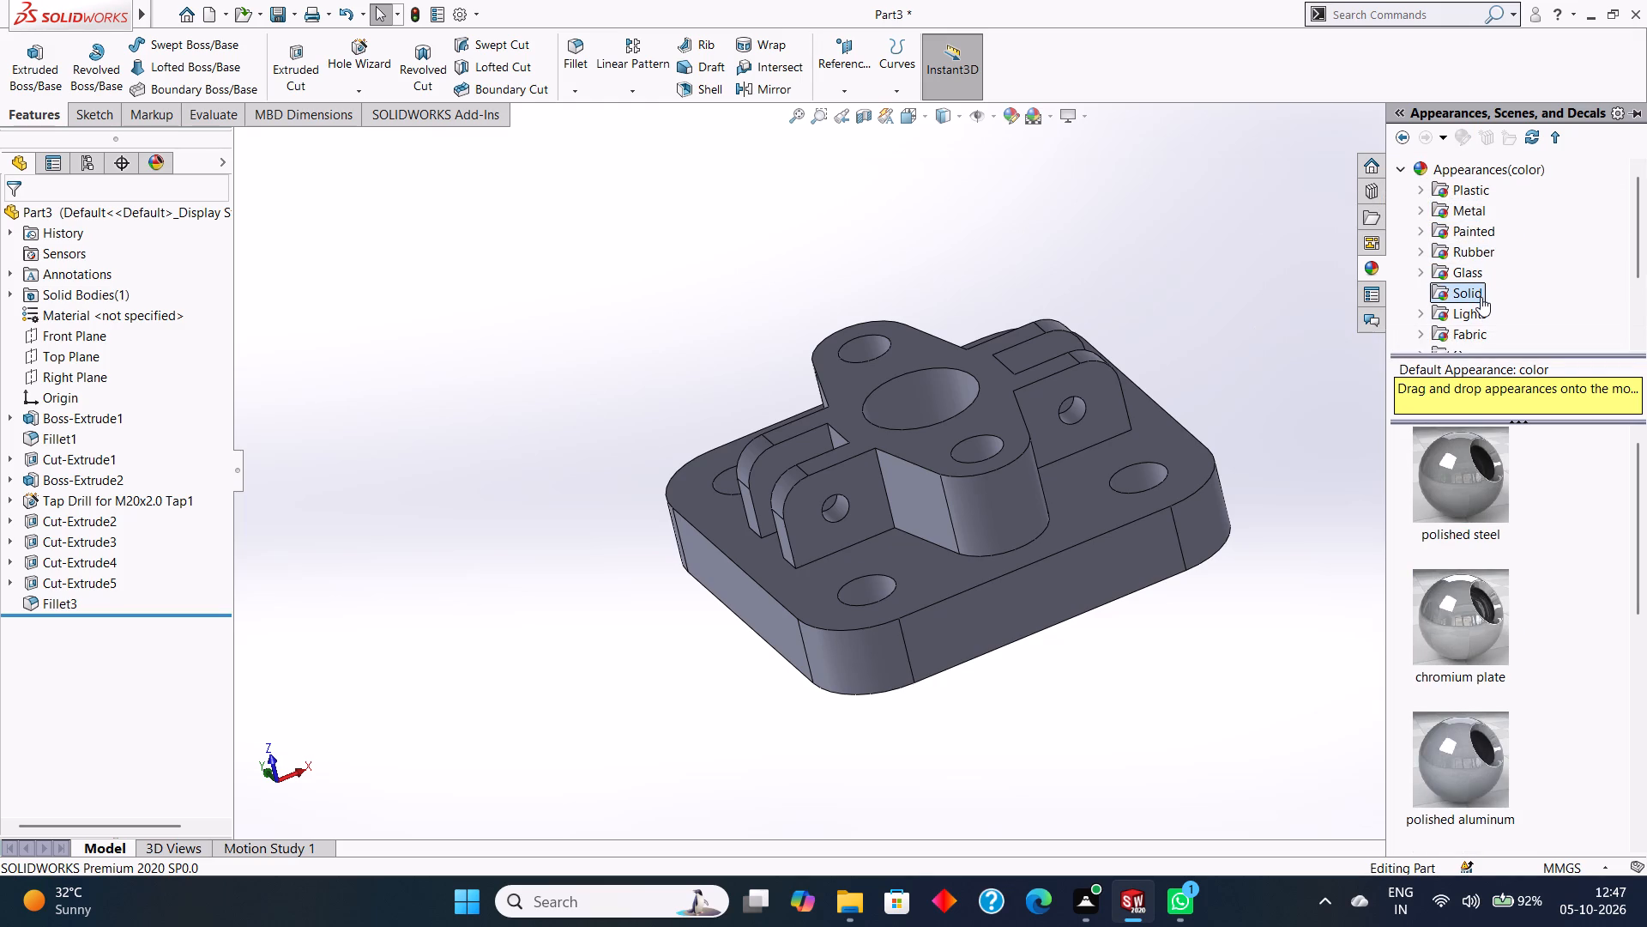
pyautogui.scroll(-3, 1499, 597)
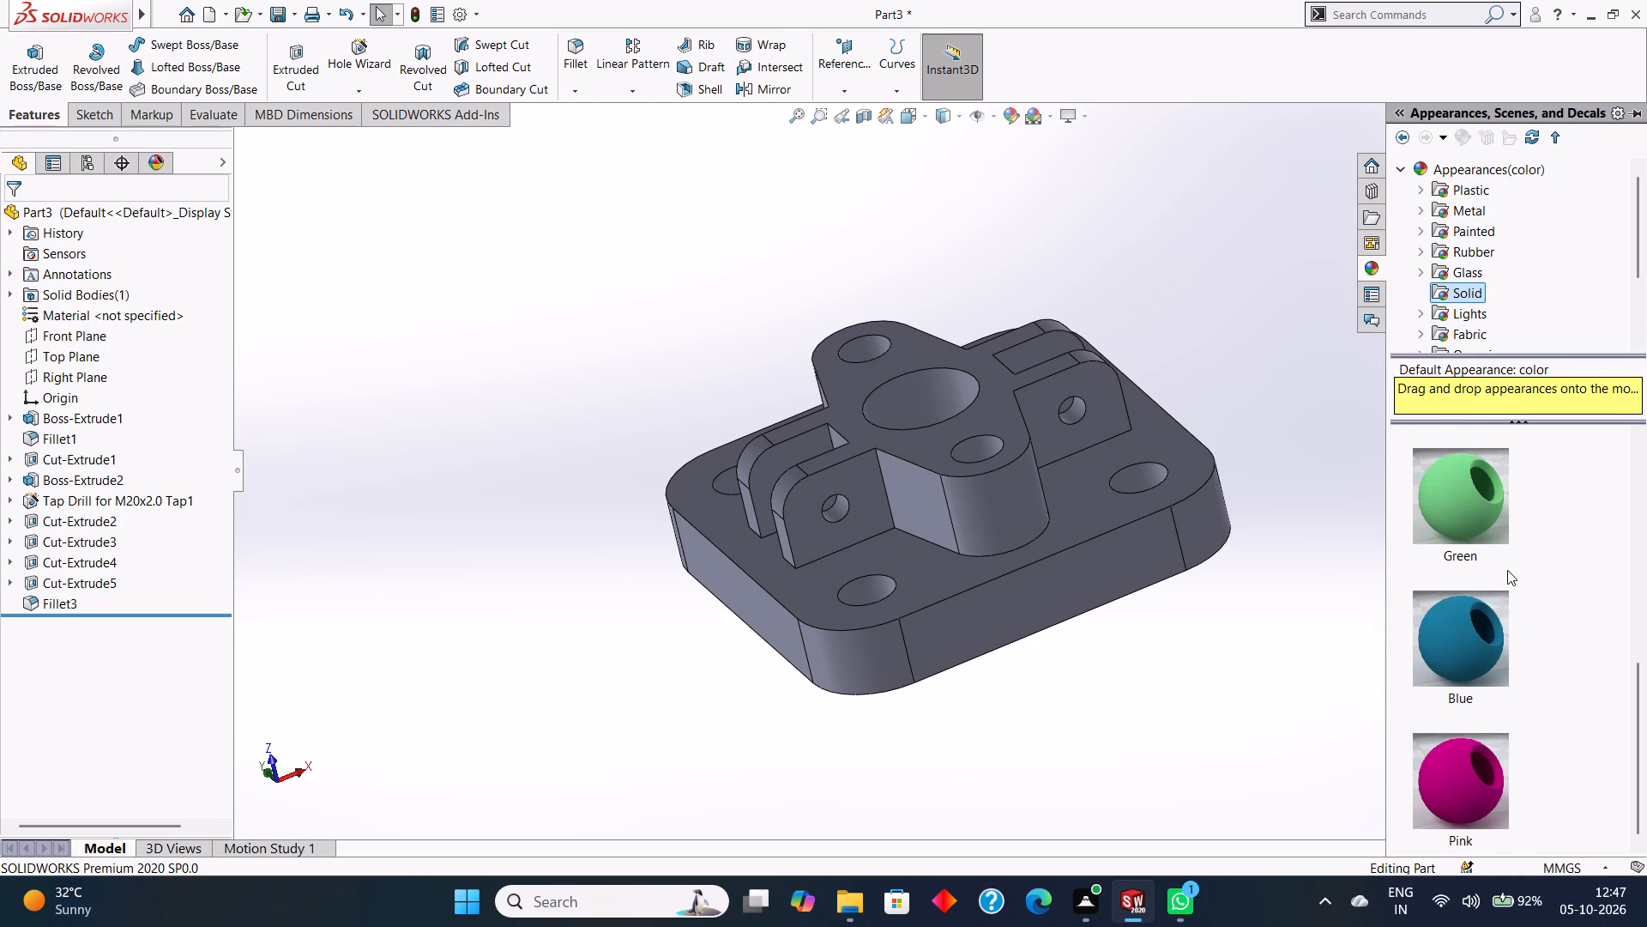
pyautogui.scroll(-3, 1520, 592)
pyautogui.scroll(2, 1520, 623)
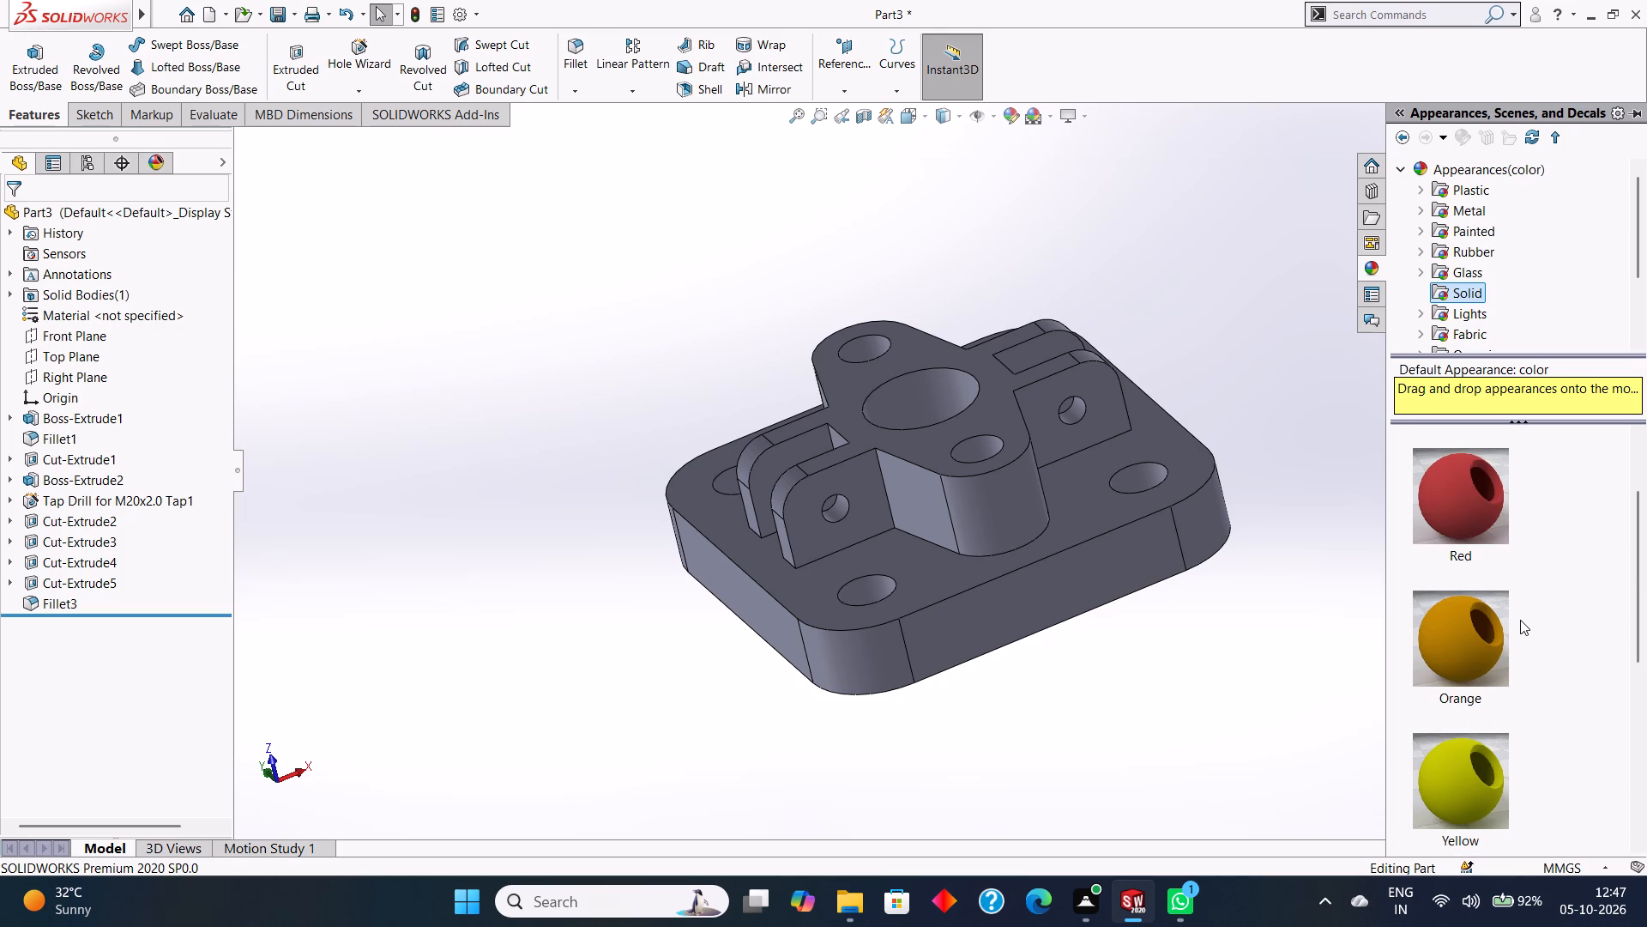
pyautogui.scroll(-1, 1521, 621)
pyautogui.moveTo(1477, 590); pyautogui.dragTo(1249, 569)
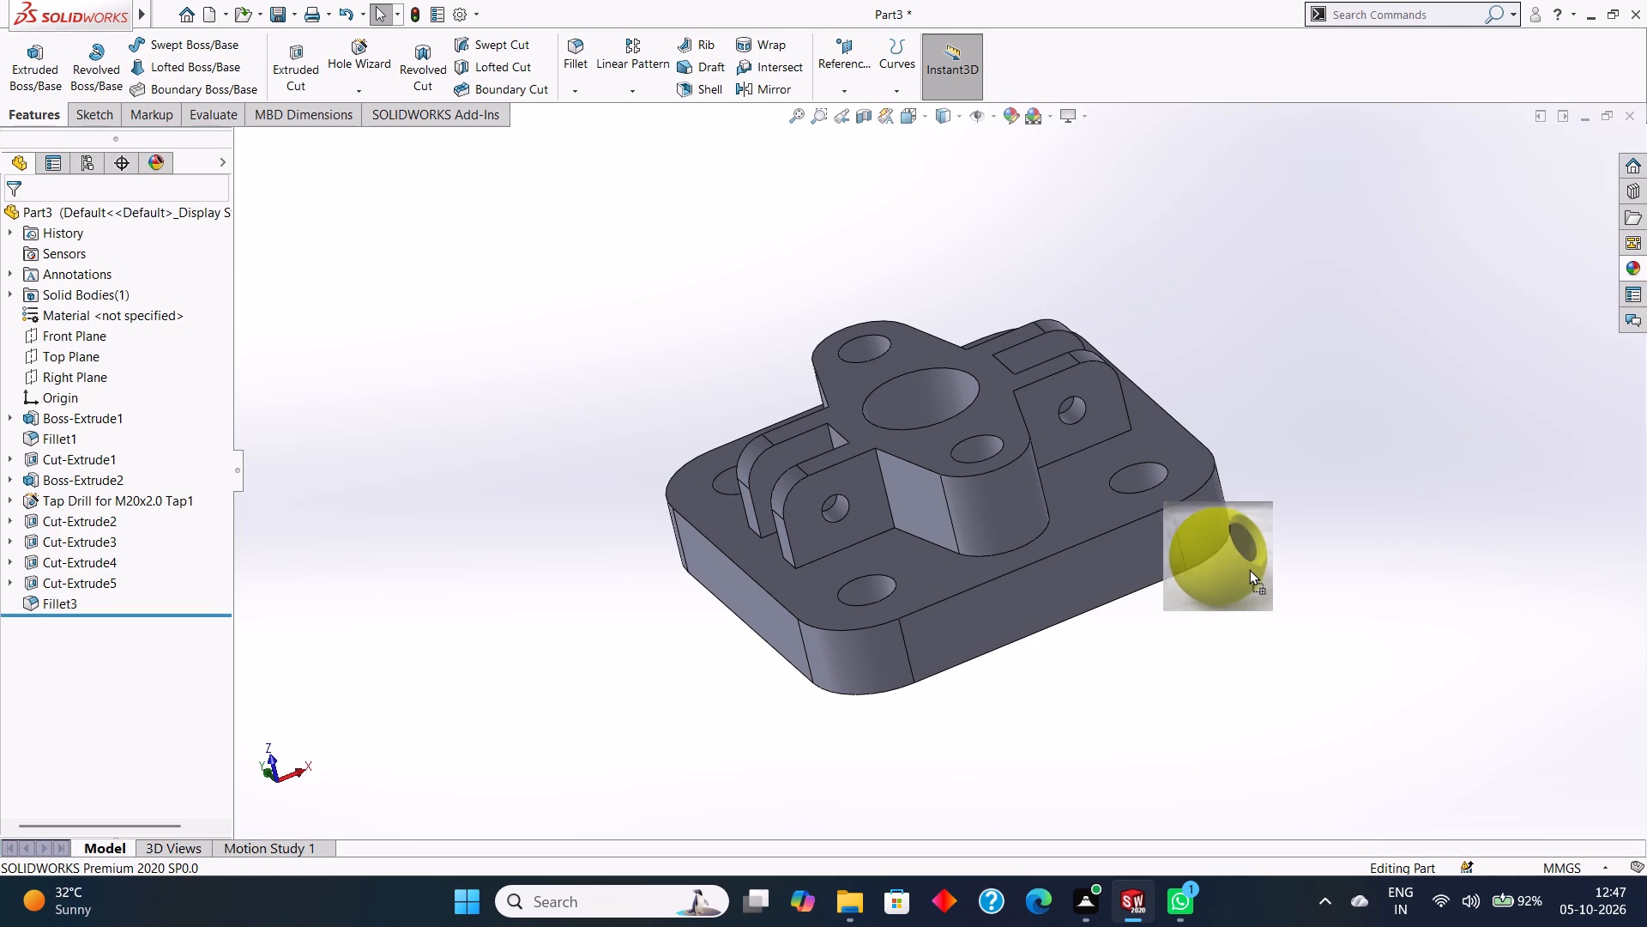
pyautogui.moveTo(1249, 569); pyautogui.dragTo(1072, 480)
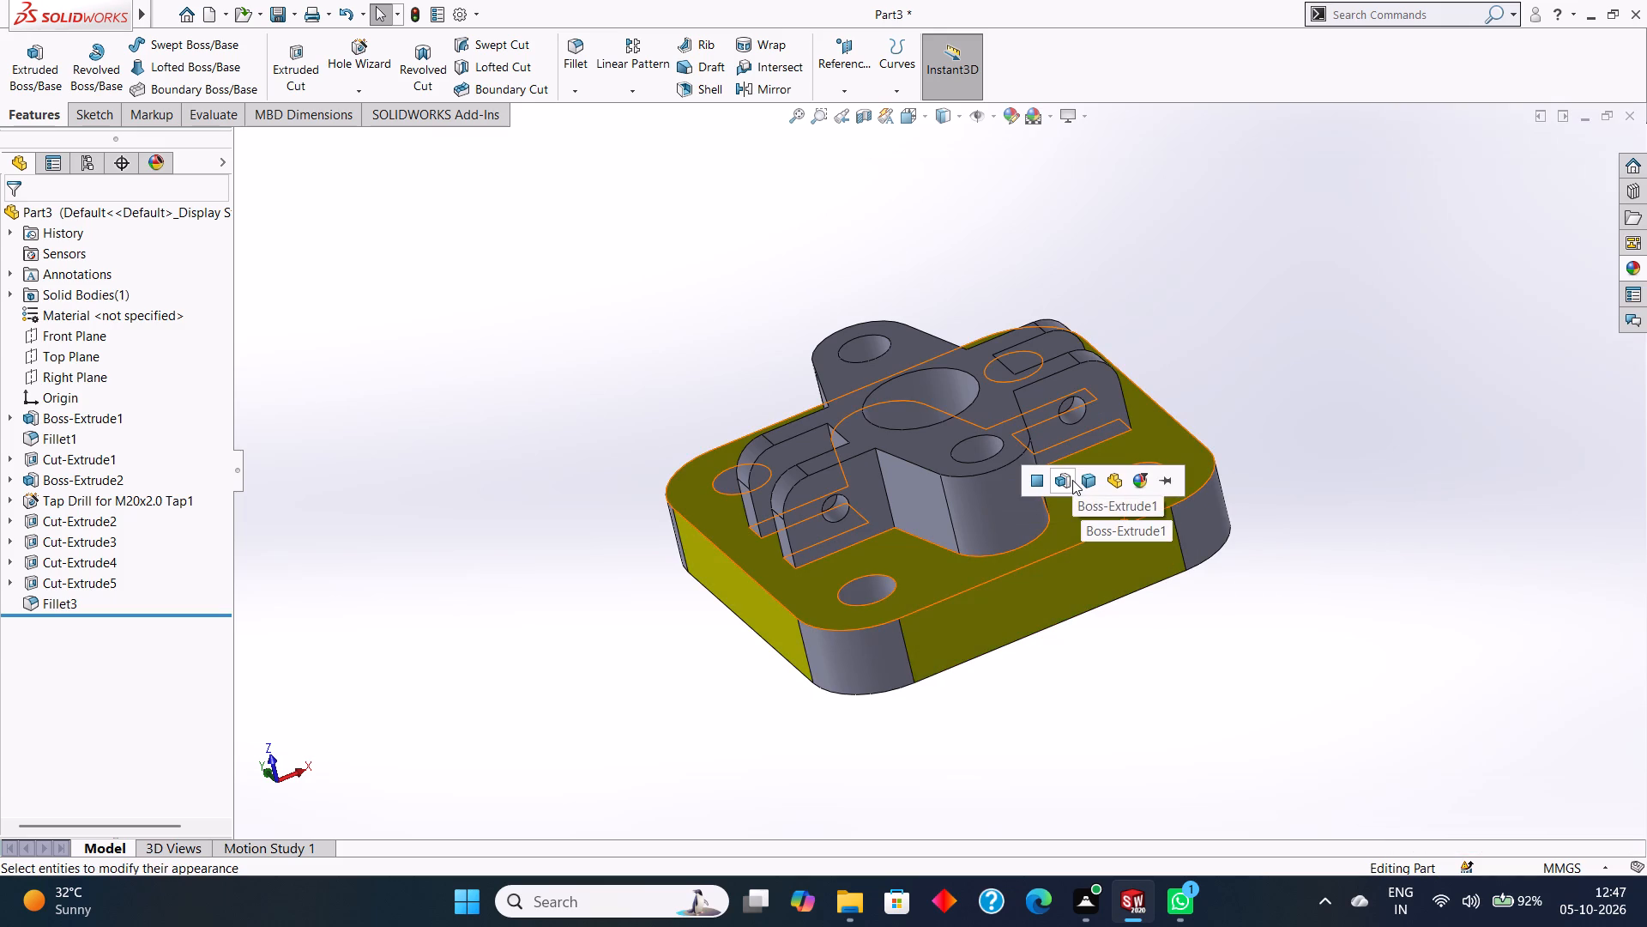
pyautogui.click(1628, 267)
pyautogui.moveTo(1489, 554); pyautogui.dragTo(1066, 437)
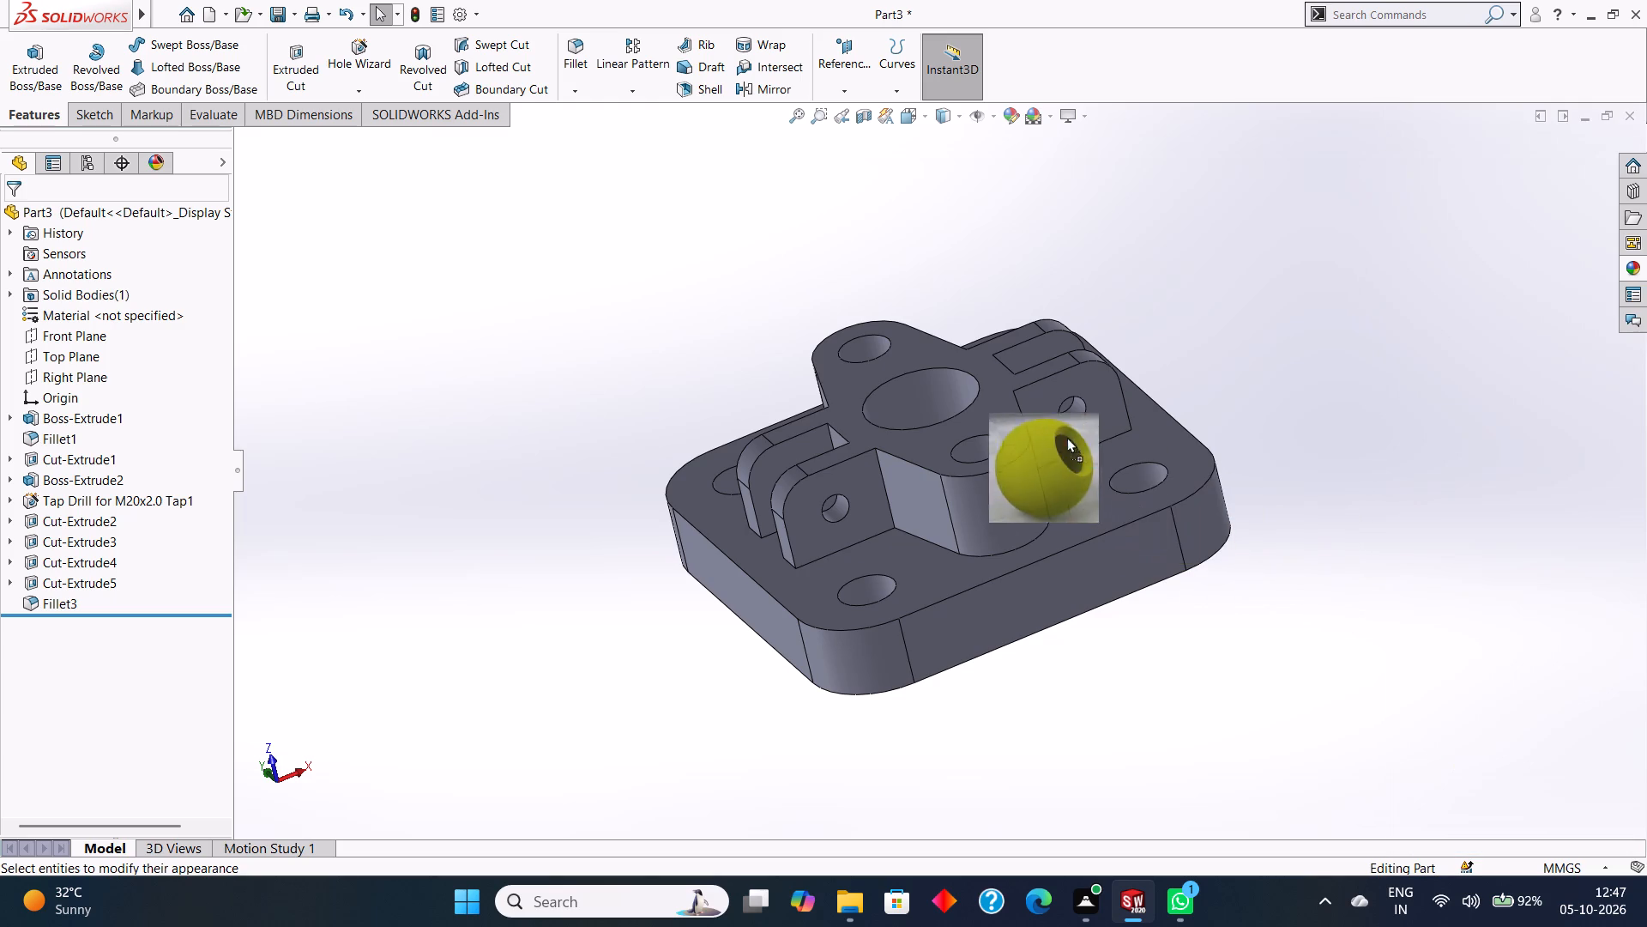
pyautogui.moveTo(1066, 437); pyautogui.dragTo(992, 388)
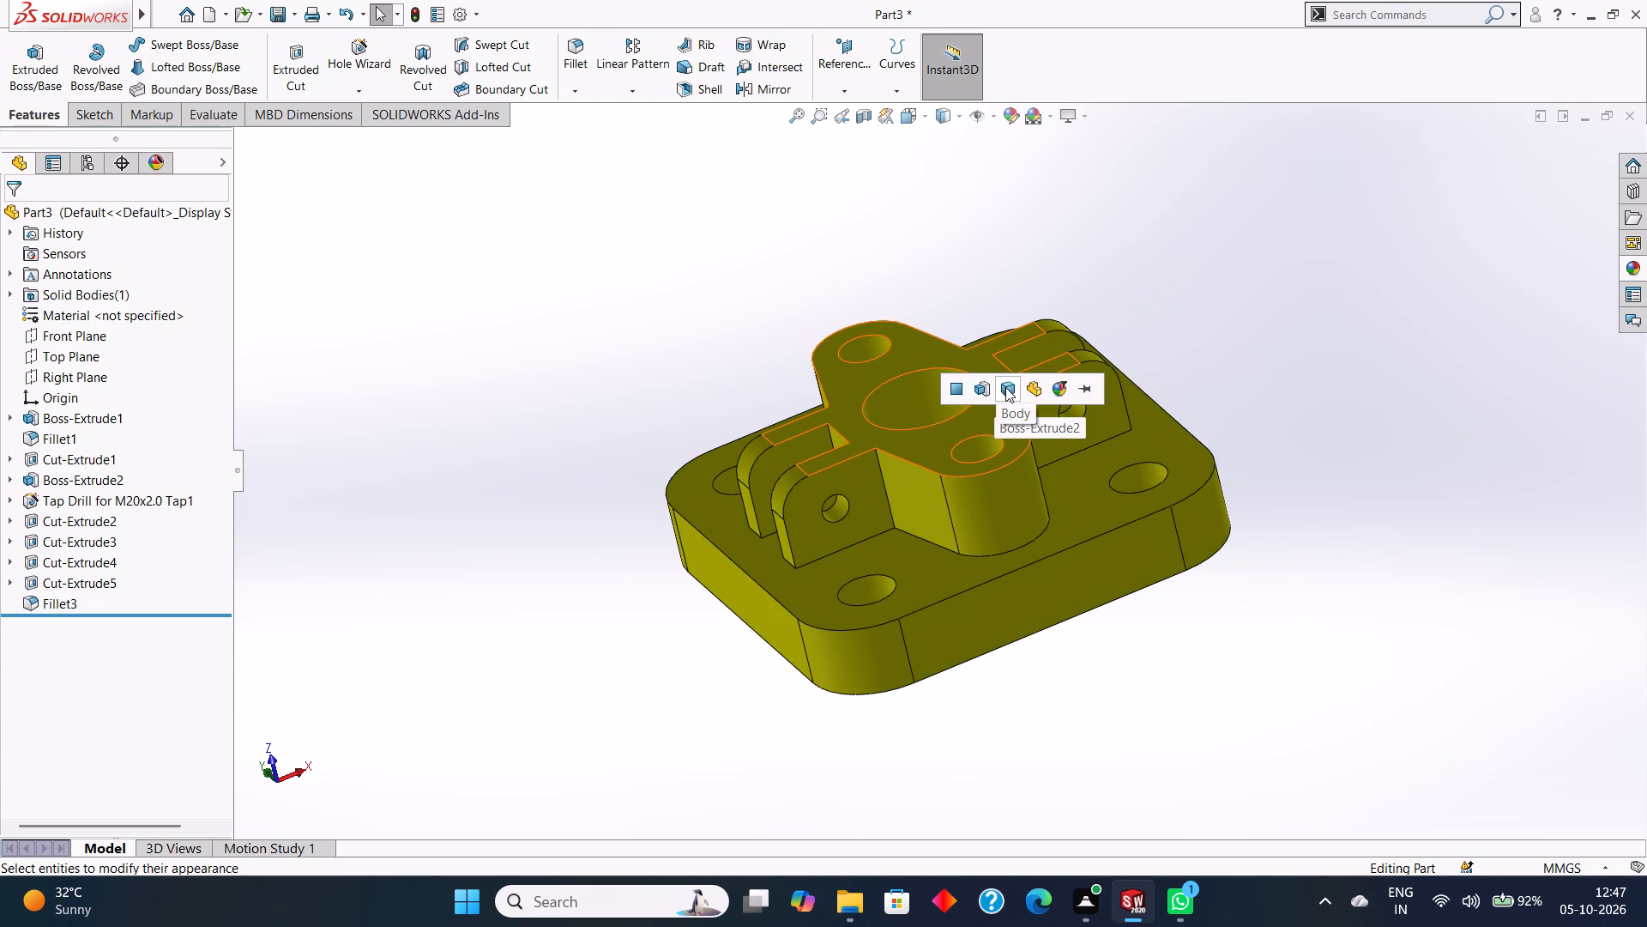
pyautogui.click(1005, 387)
pyautogui.click(1305, 354)
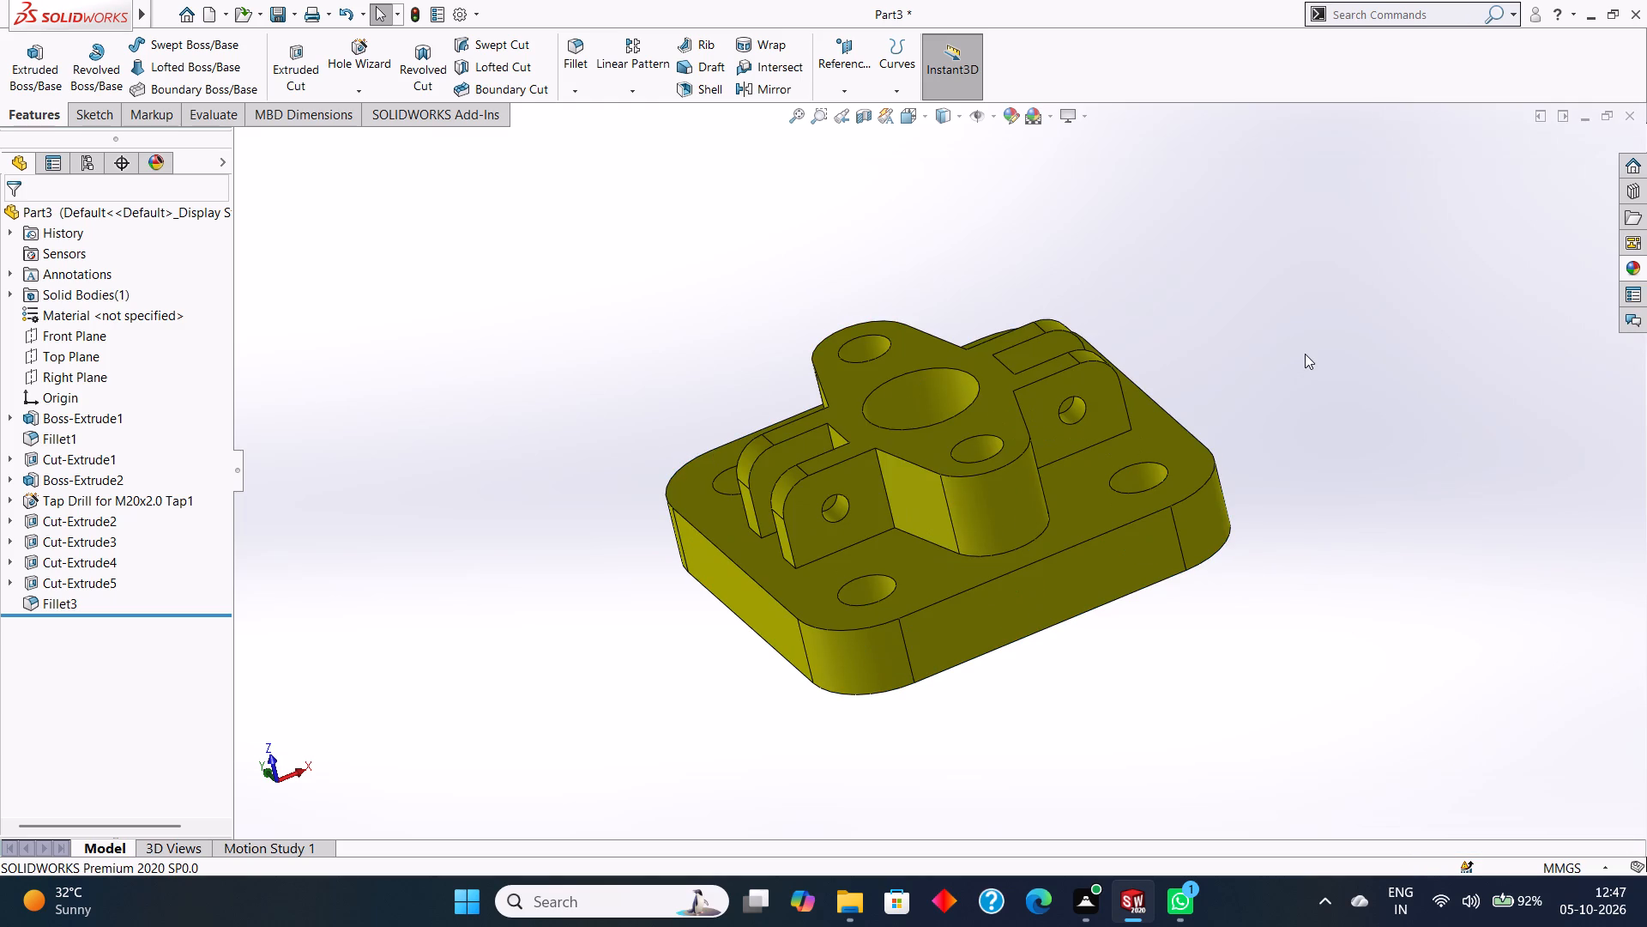
# Save the part in the tryfuji folder, replacing the default file name with a new one beginning with "c".
pyautogui.moveTo(1309, 353); pyautogui.dragTo(1314, 384, button='middle')
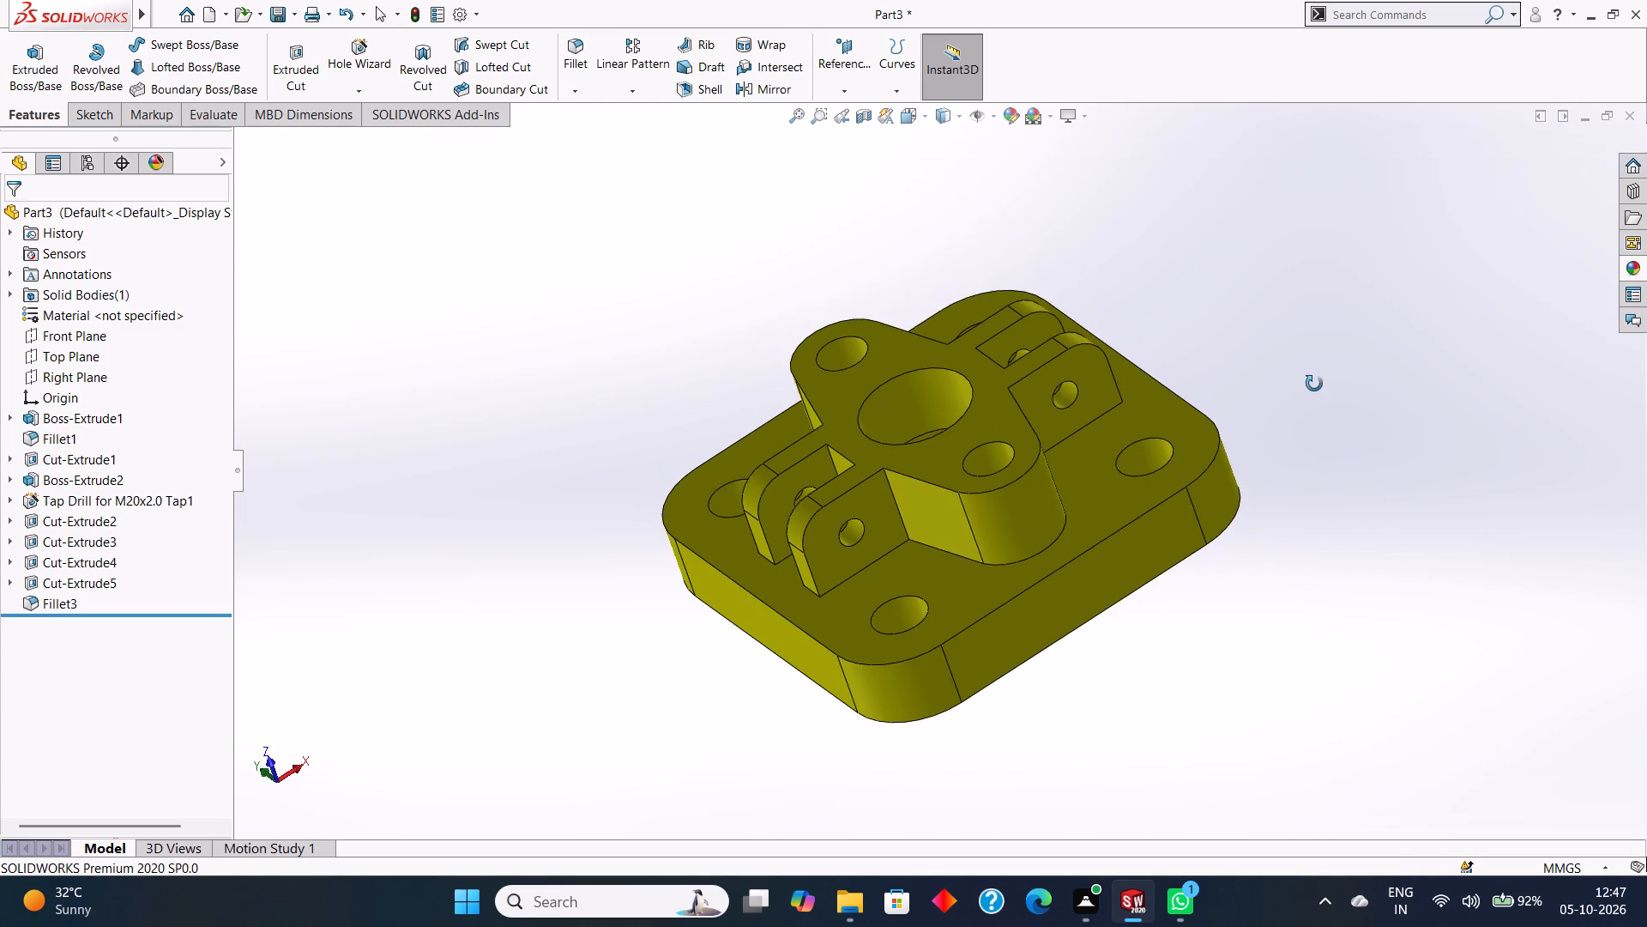
pyautogui.moveTo(1314, 384); pyautogui.dragTo(1317, 406, button='middle')
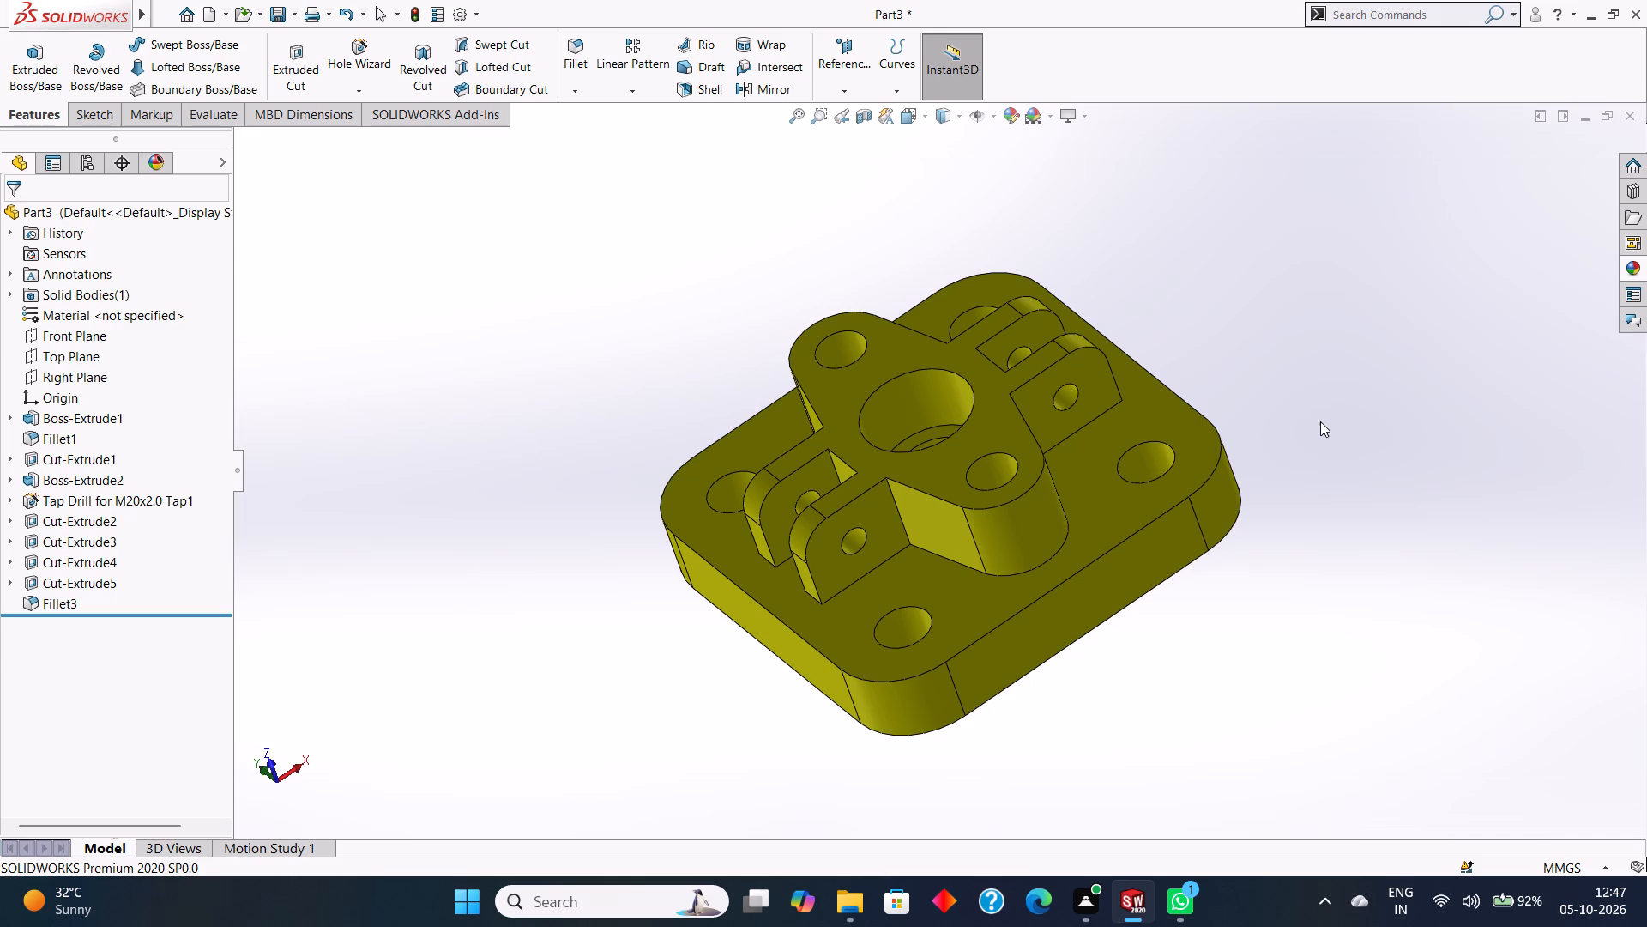
pyautogui.hotkey('ctrl', 's')
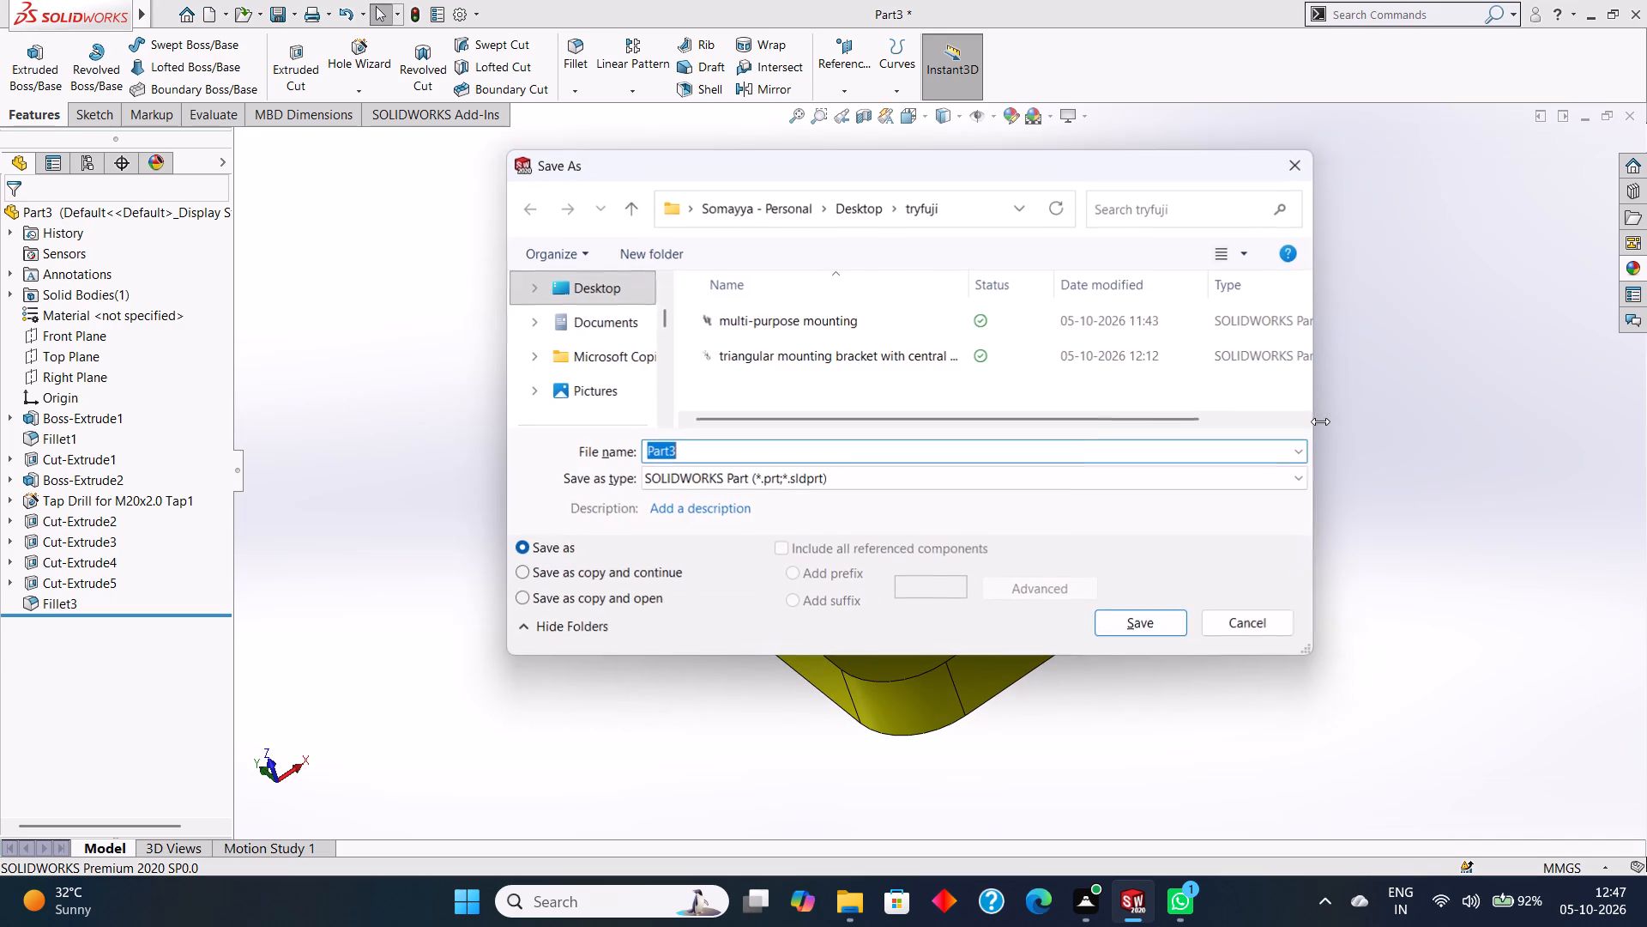
pyautogui.press('BackSpace')
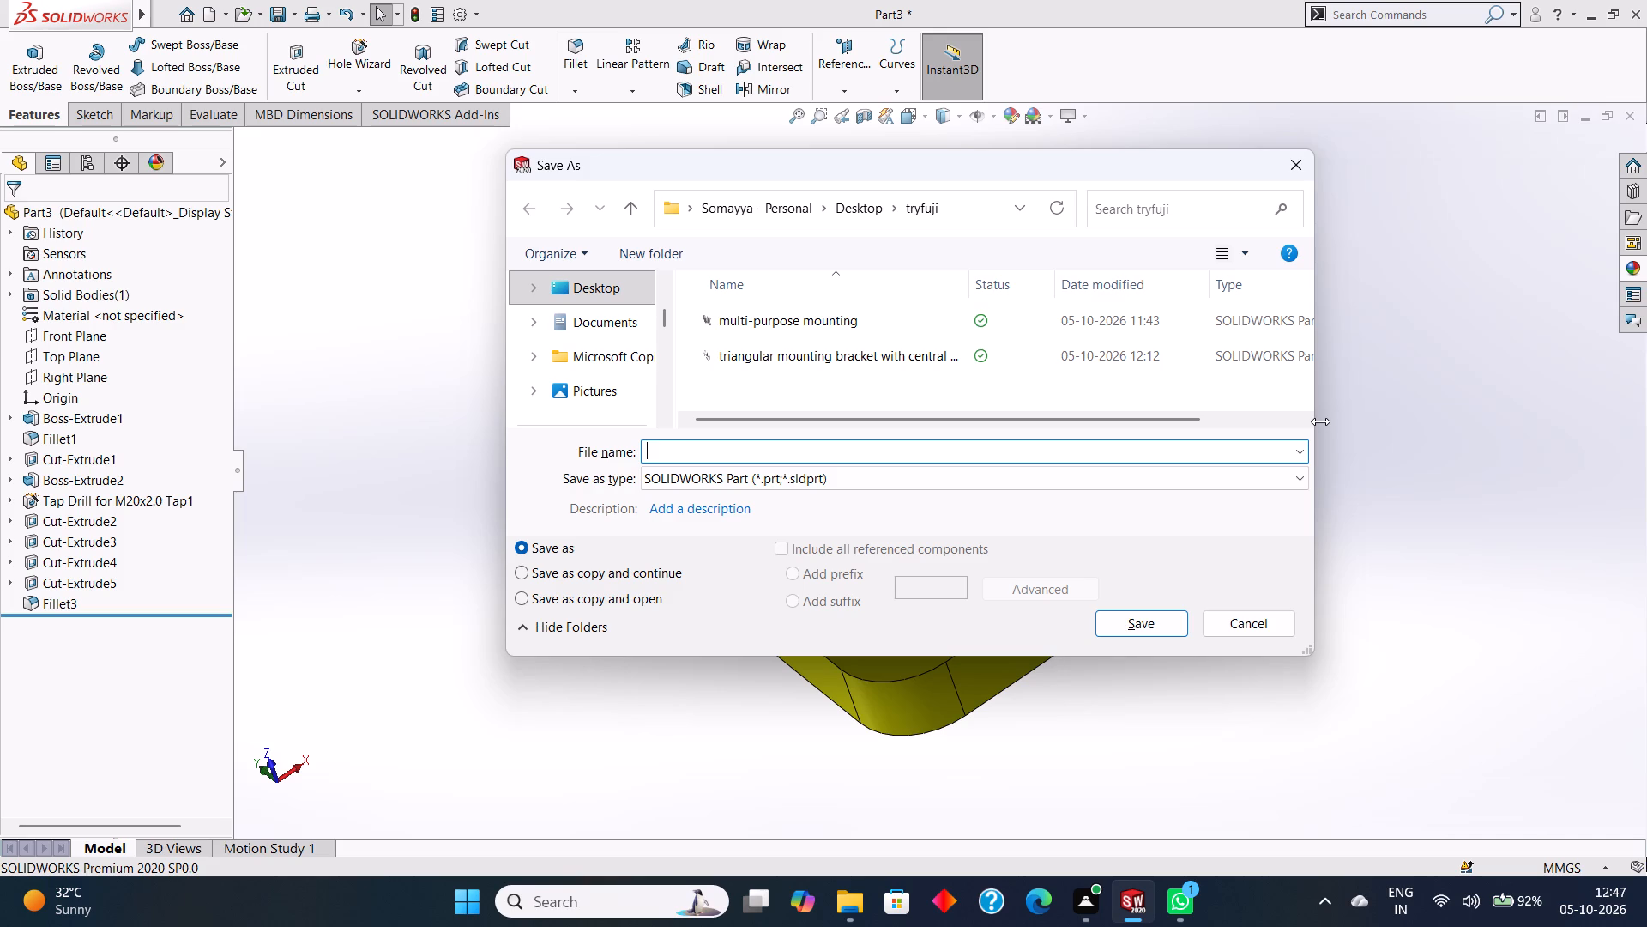
pyautogui.press('c')
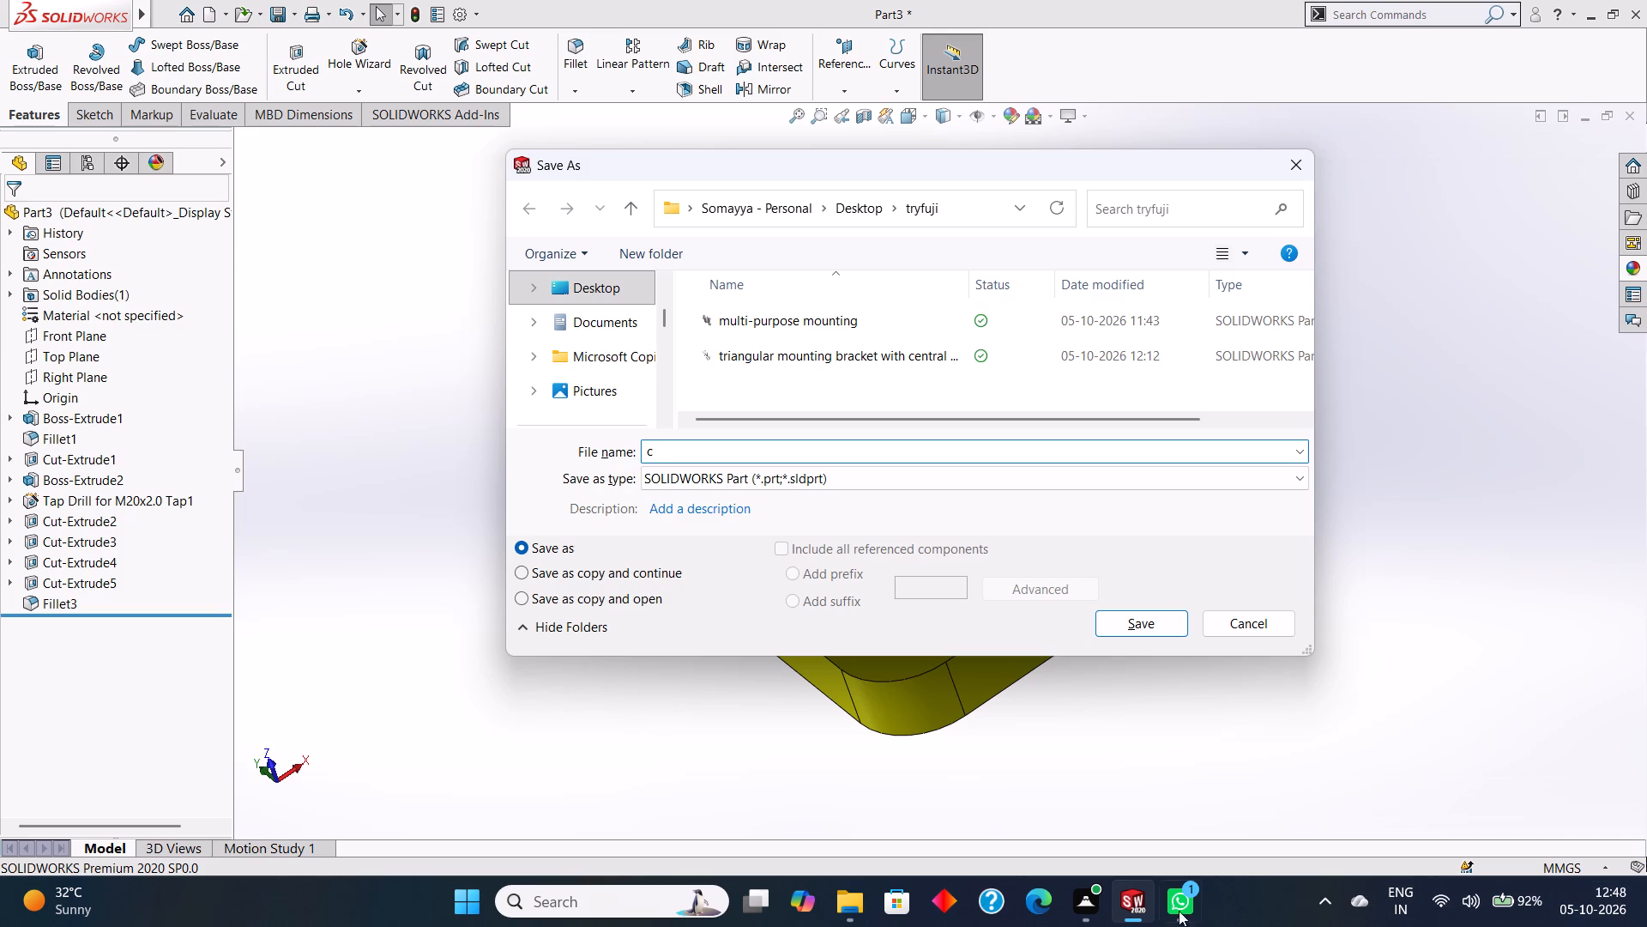
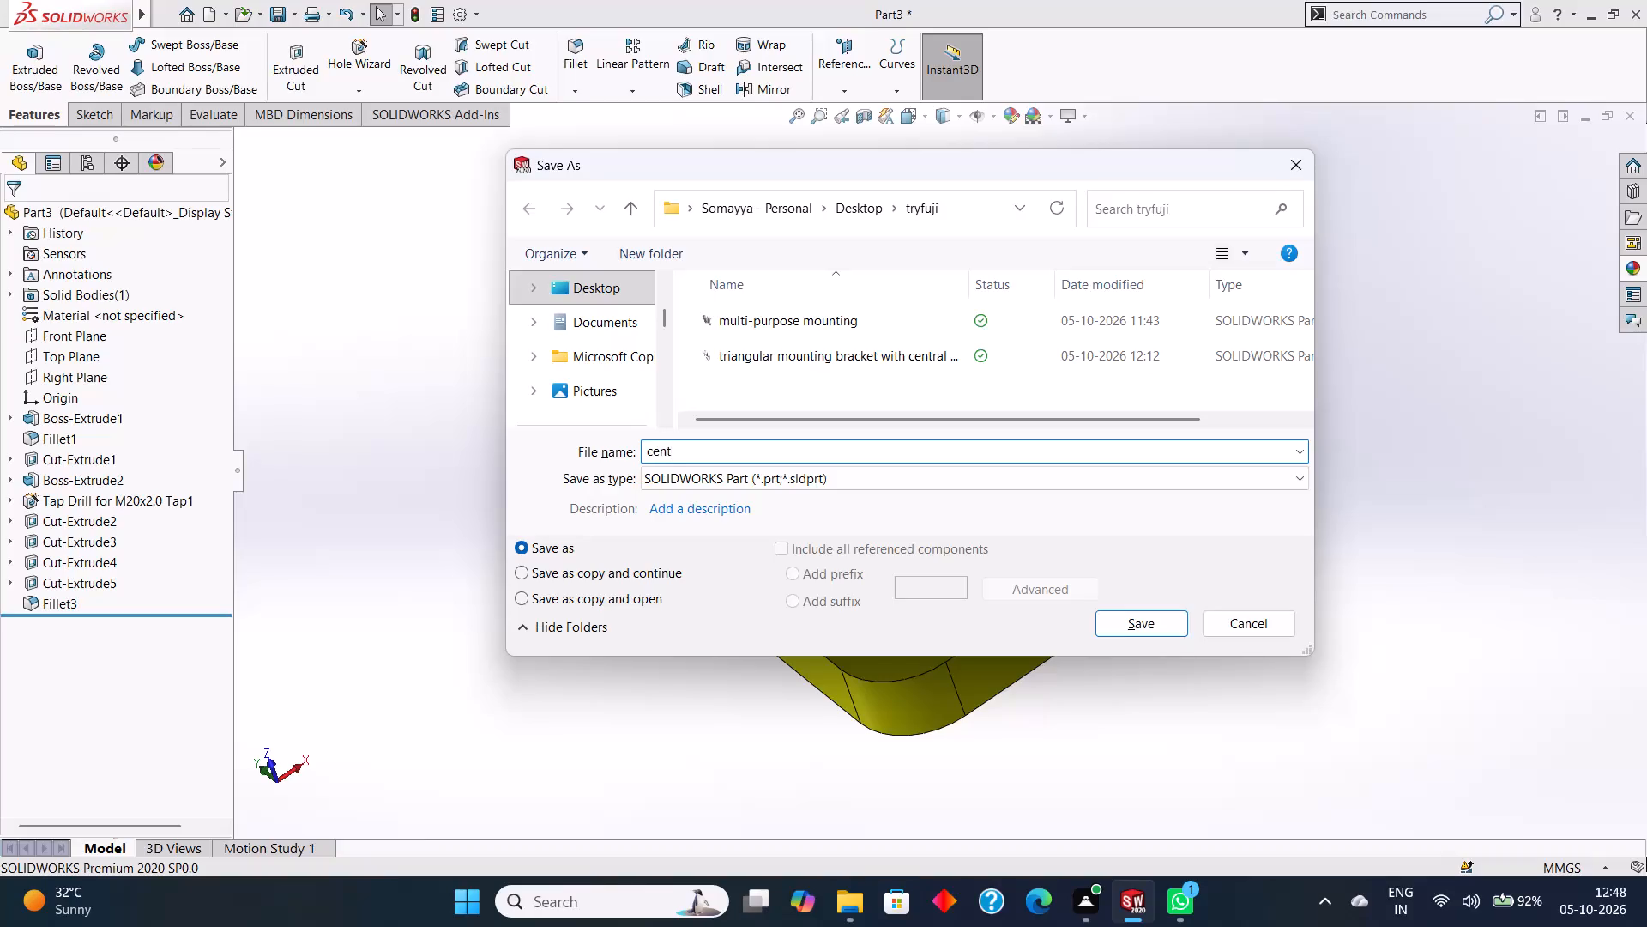
# Complete the file name as "central hub mounting base" and save the SOLIDWORKS part in the tryfuji folder.
pyautogui.write('ral')
pyautogui.press('space')
pyautogui.write('hub')
pyautogui.press('space')
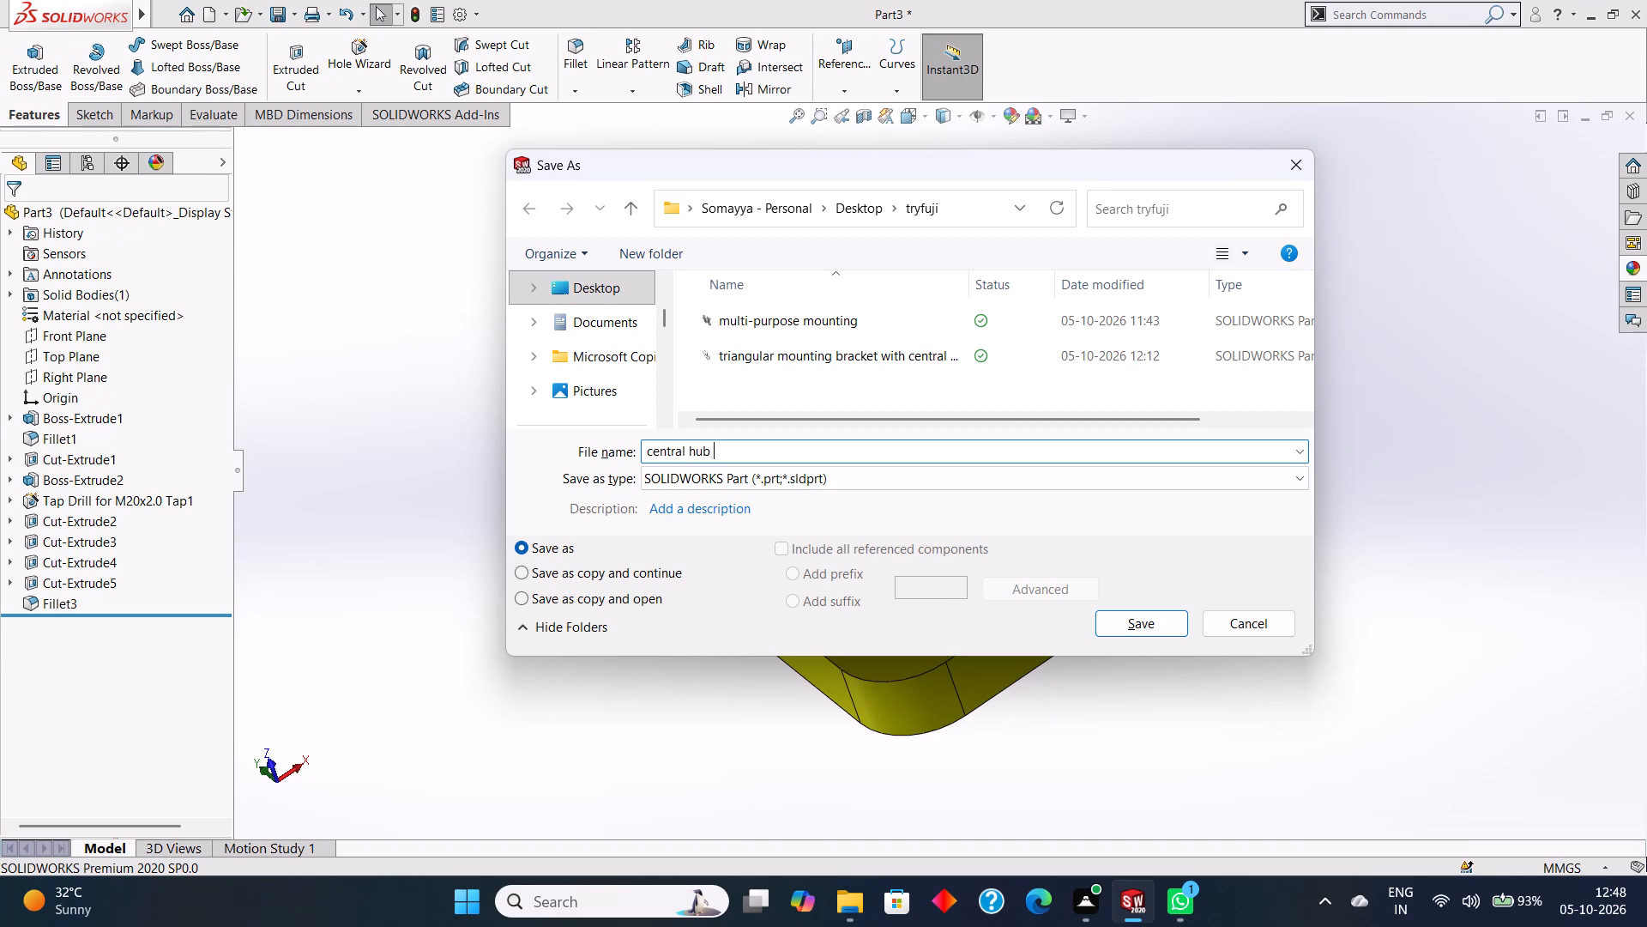
pyautogui.write('mounting')
pyautogui.press('space')
pyautogui.write('base')
pyautogui.press('Return')
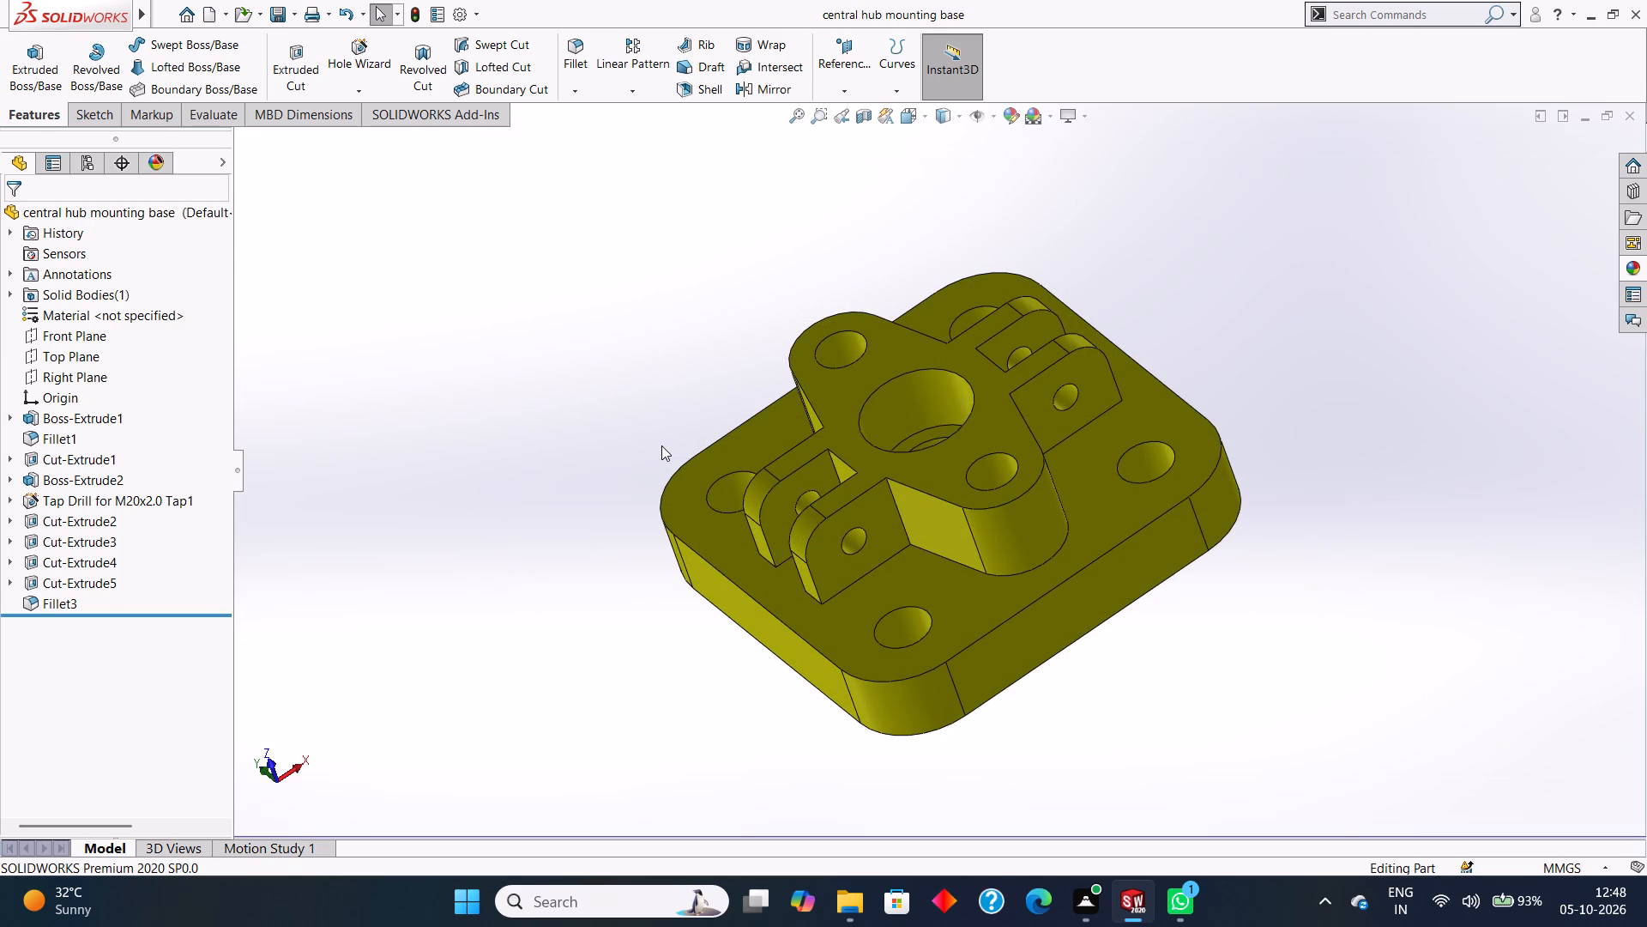
# Save a copy of the part as an Adobe PDF named "central hub mounting base" in the tryfuji folder.
pyautogui.click(293, 12)
pyautogui.click(323, 60)
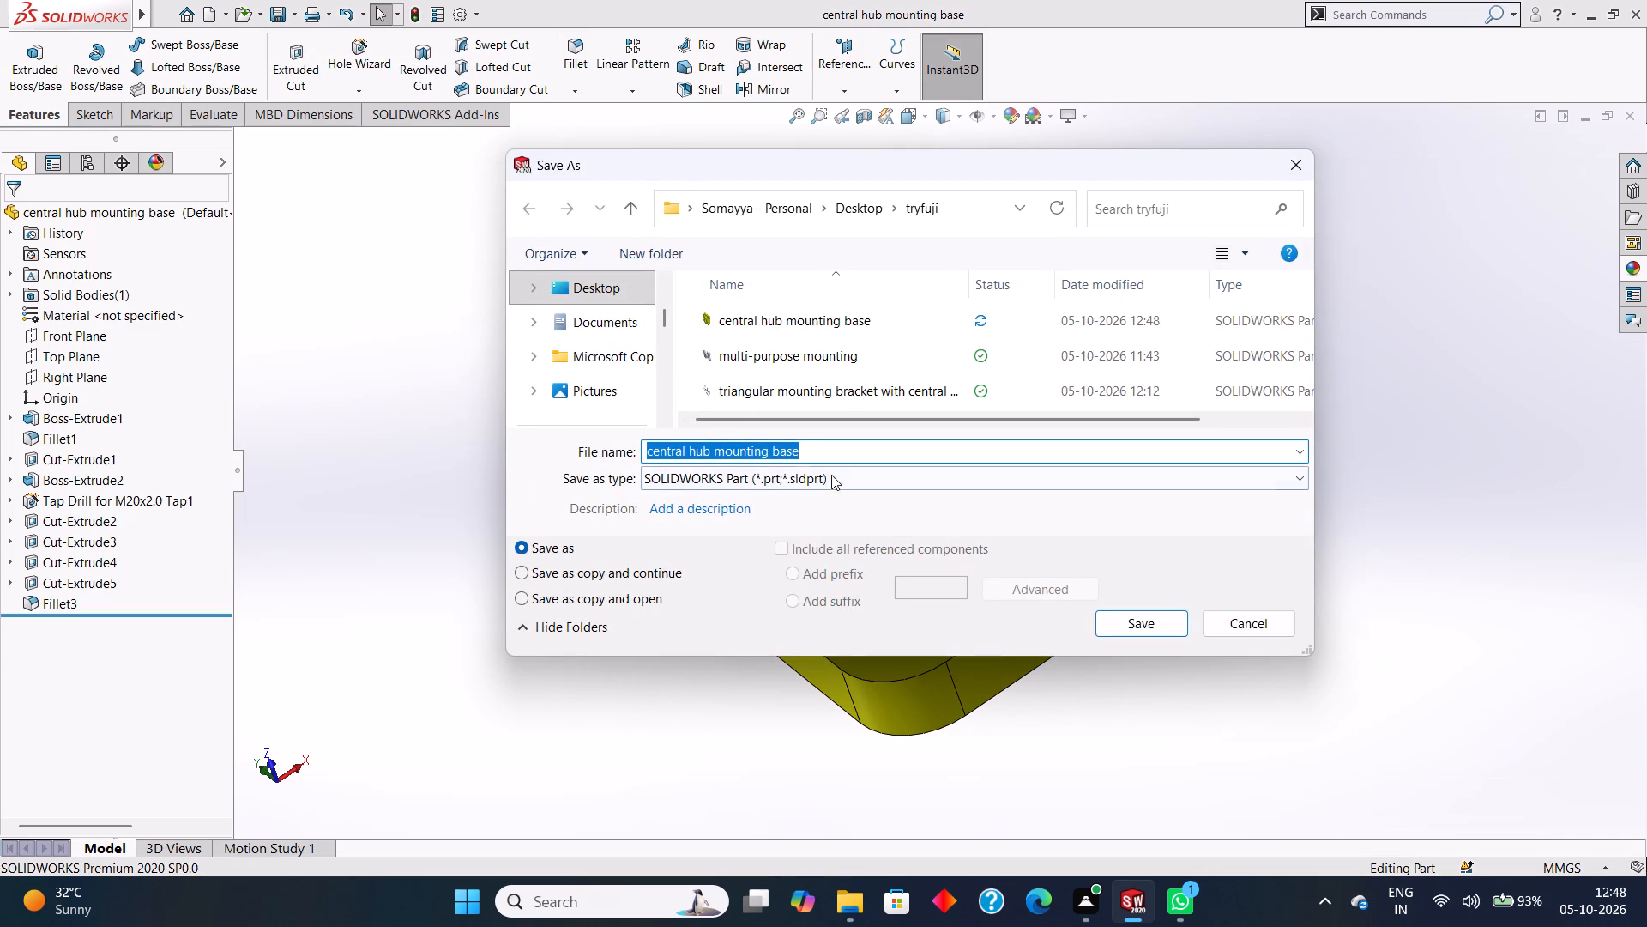
pyautogui.click(850, 478)
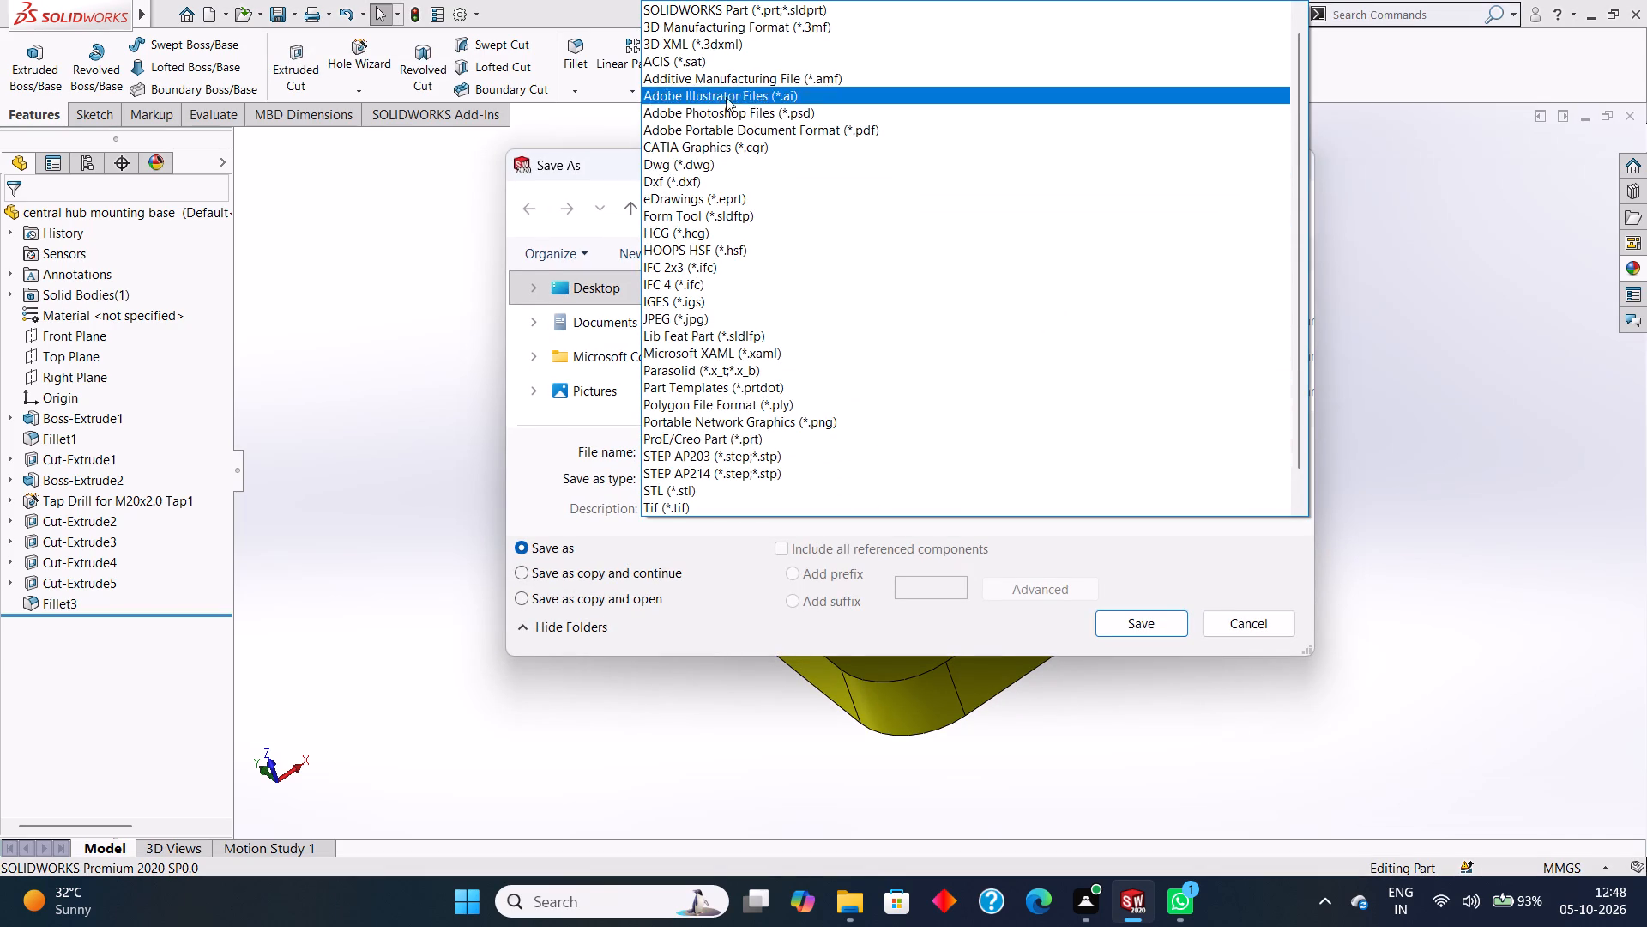
pyautogui.click(783, 126)
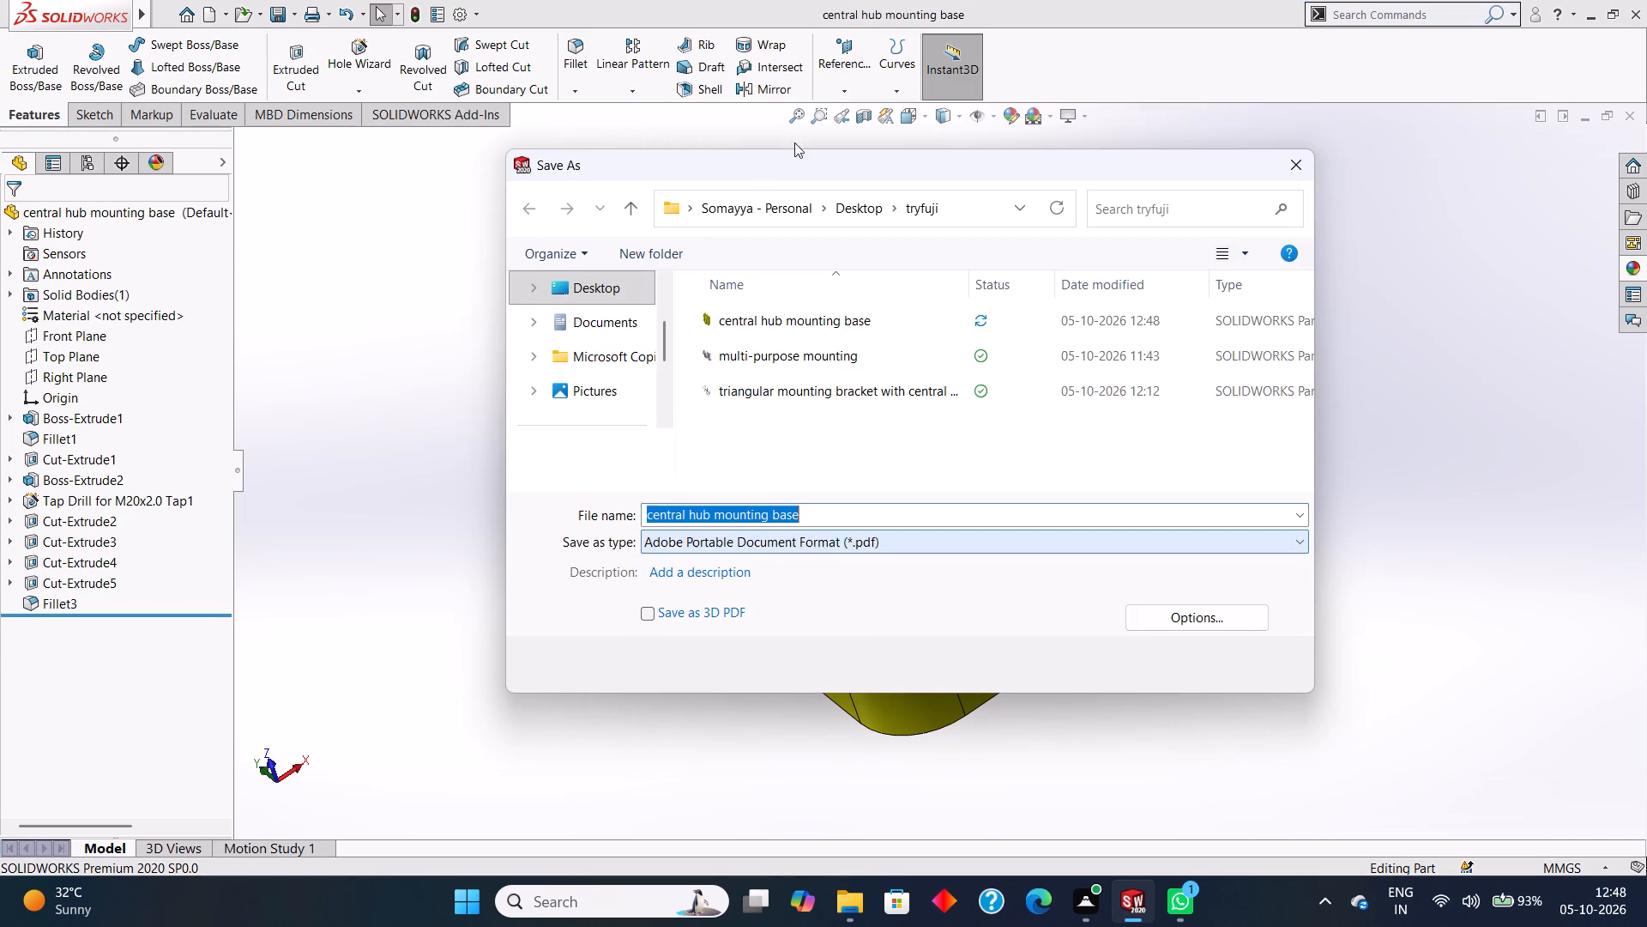
pyautogui.click(813, 519)
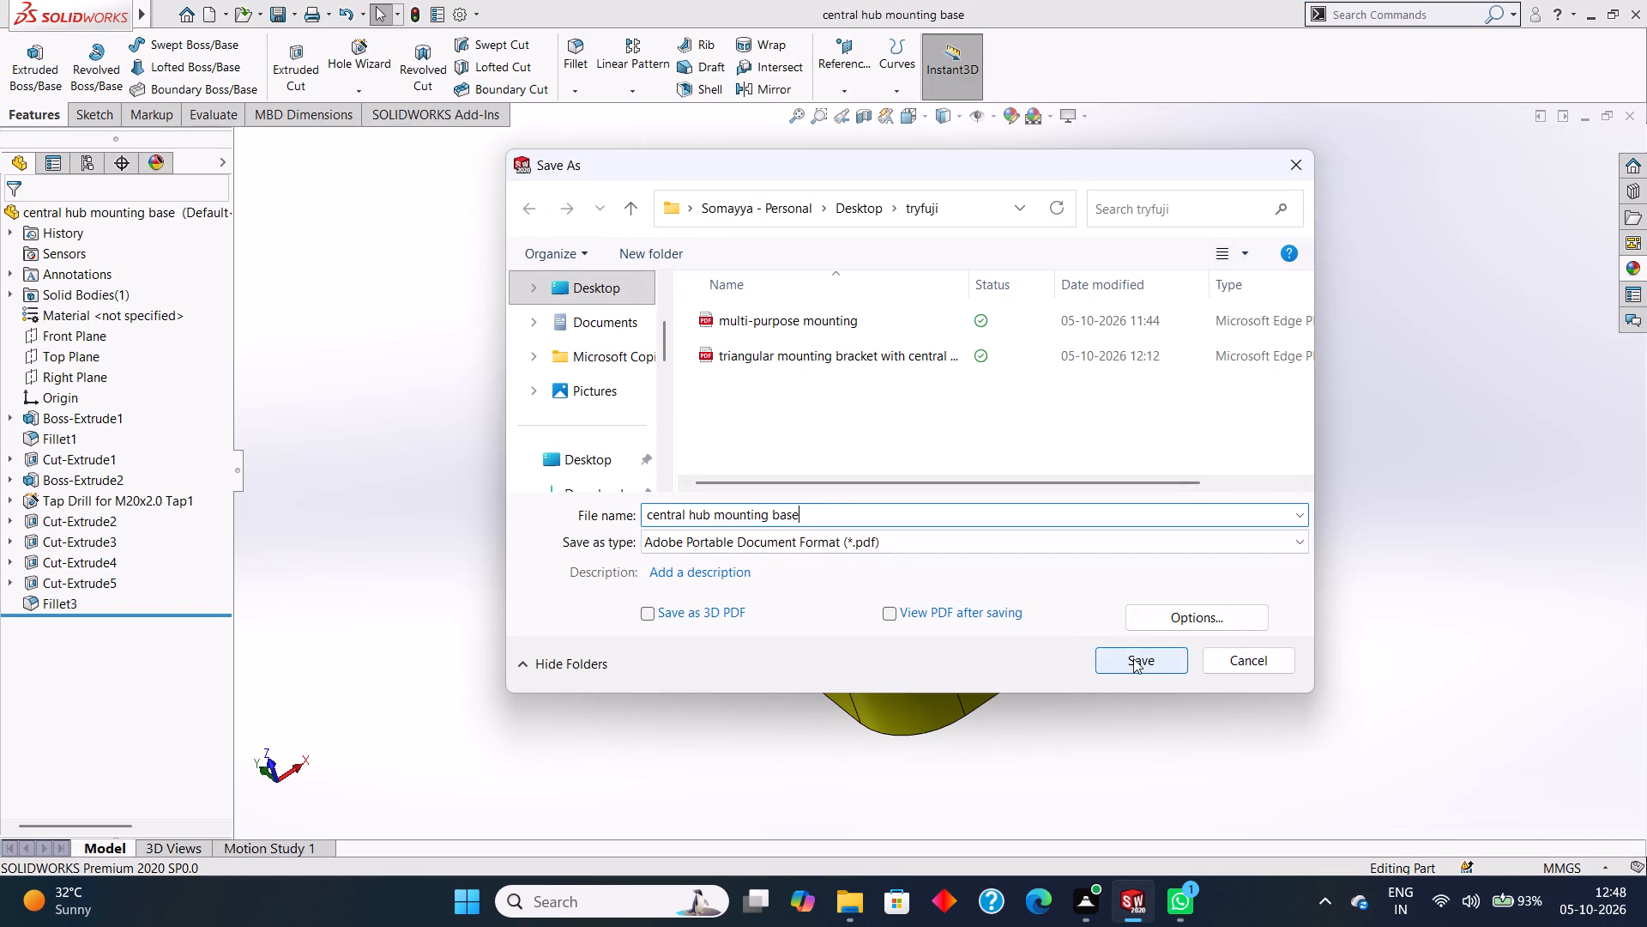
pyautogui.click(1133, 658)
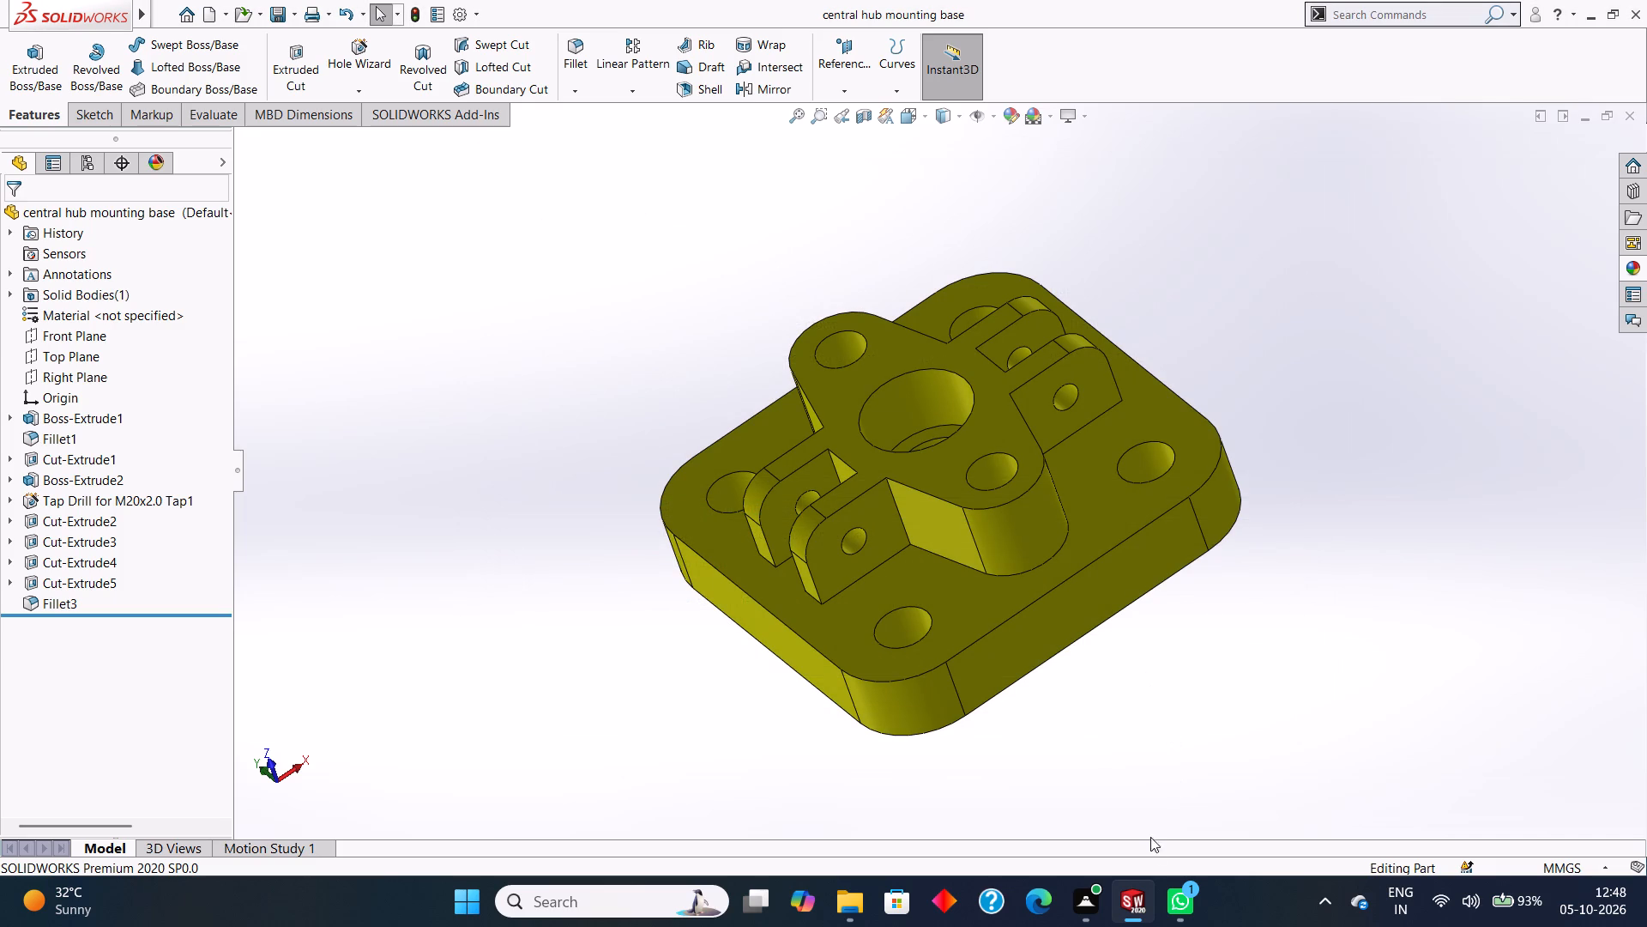